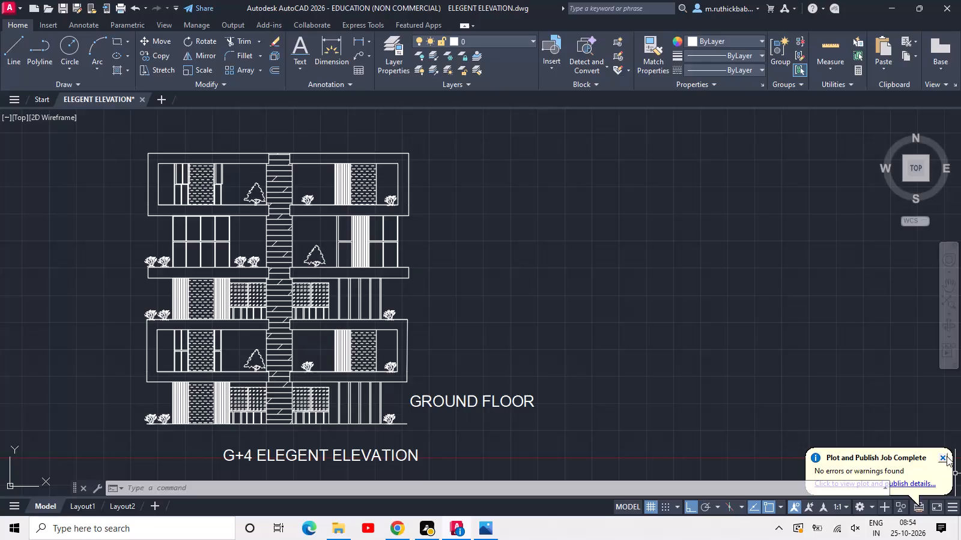
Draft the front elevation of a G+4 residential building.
Dismiss the plot notification and start a new blank drawing.
left_click(947, 456)
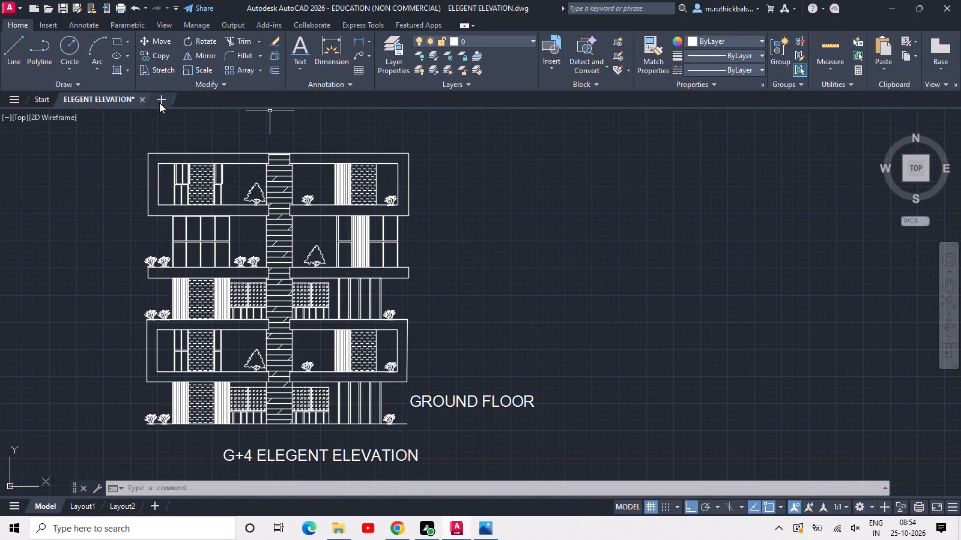
left_click(159, 103)
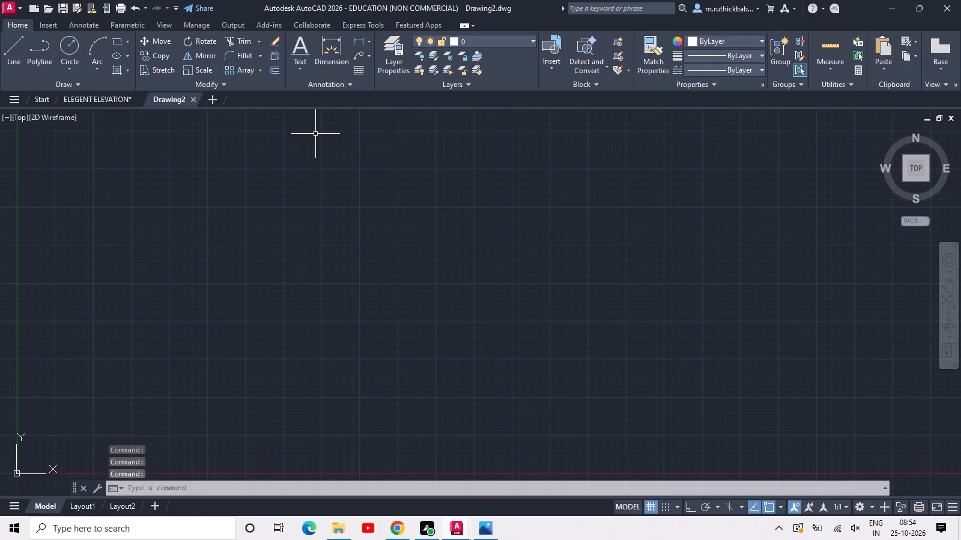
Turn on command history logging for the new drawing with LOGFILEON.
type("LOGI")
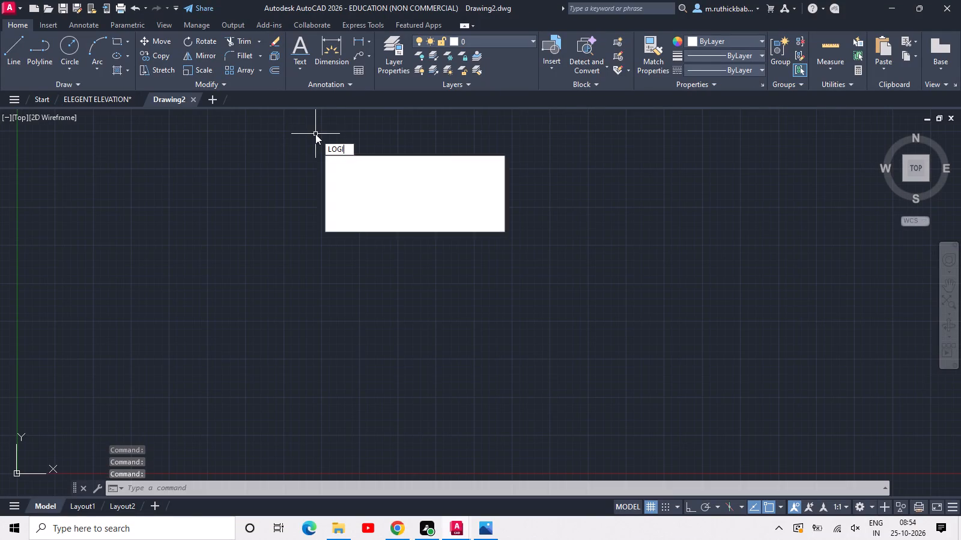
key("BackSpace")
key("BackSpace")
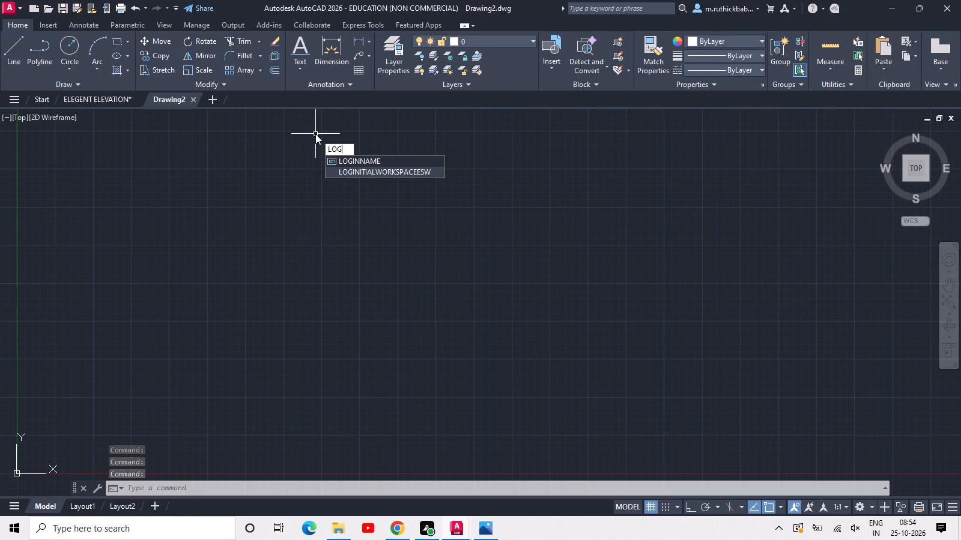
key("Return")
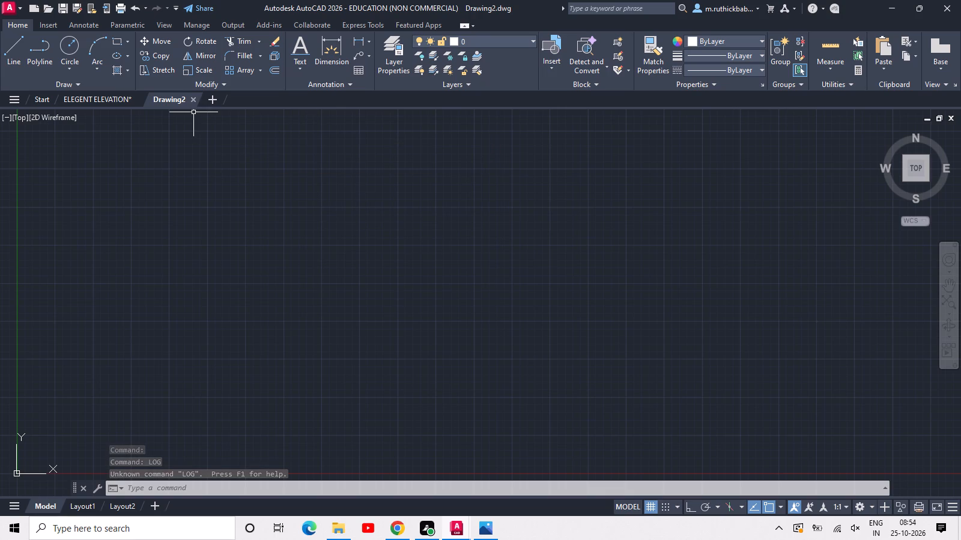
type("LOG")
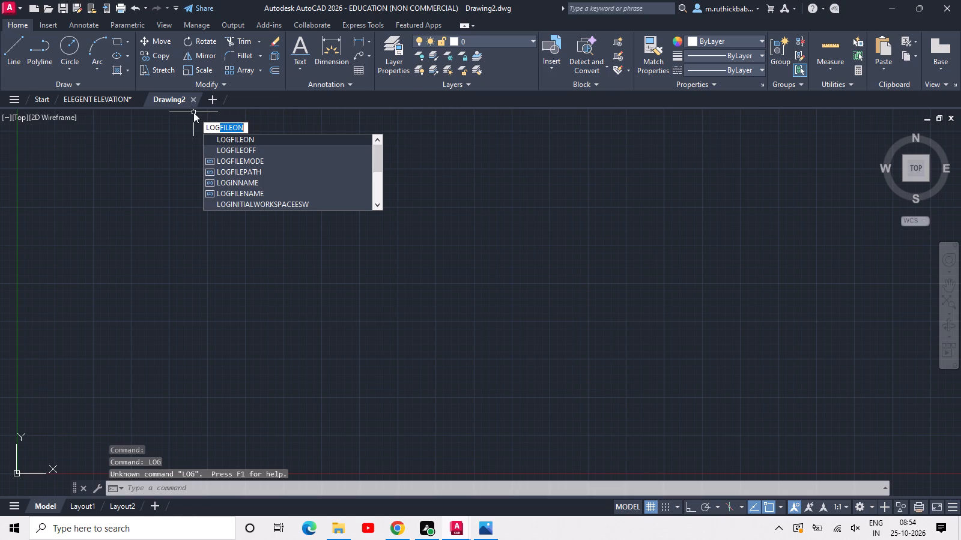
key("Down")
key("Up")
key("Return")
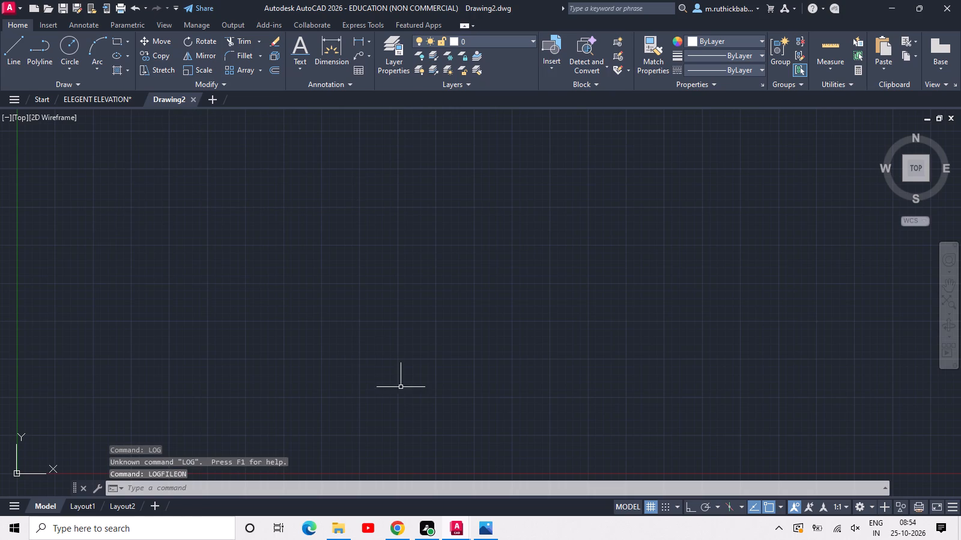
Switch to the photo viewer and close the Urban Elegance reference image.
left_click(484, 533)
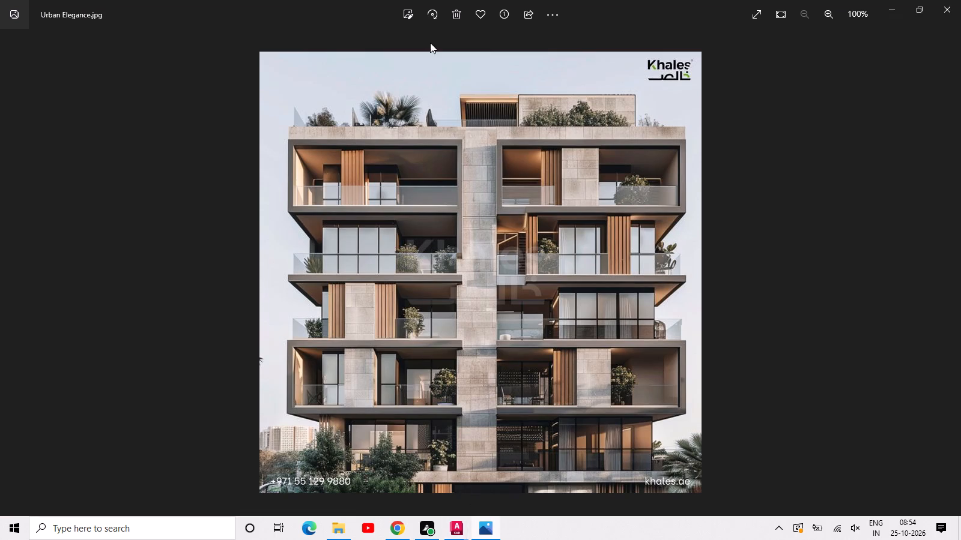
left_click(14, 16)
left_click(13, 13)
left_click(13, 13)
left_click(945, 10)
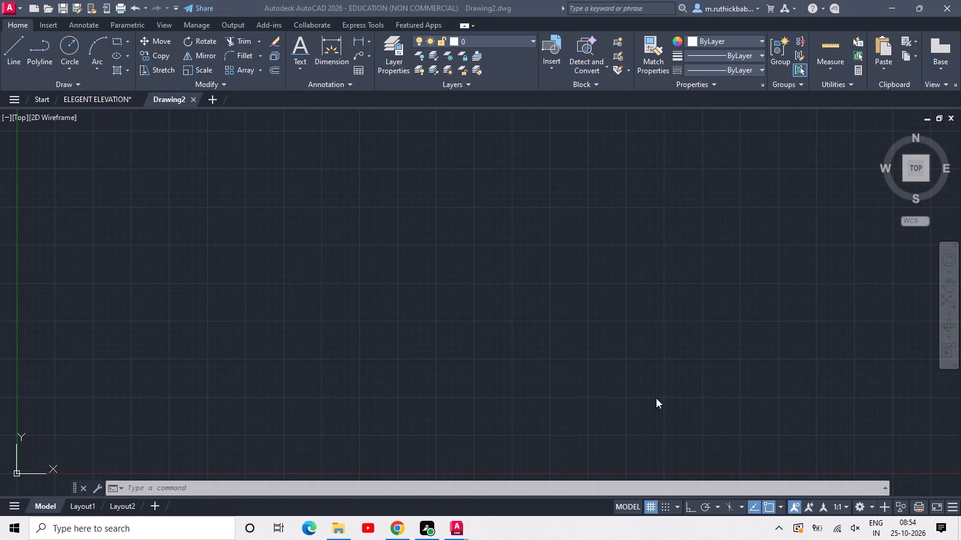
Switch to File Explorer and open the Residential Apartment image from the CIVIL DWG folder as the new reference.
double_click(333, 527)
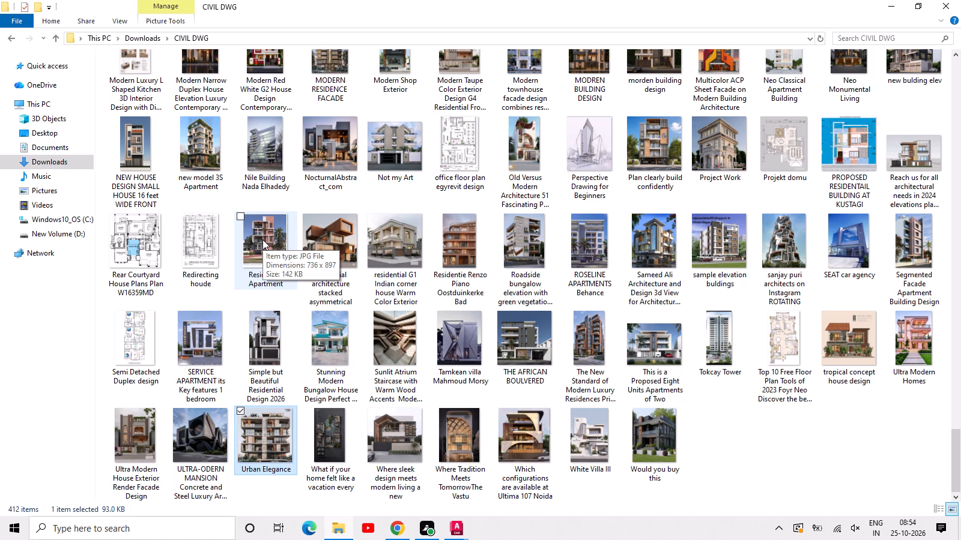
scroll(262, 239, "up", 1)
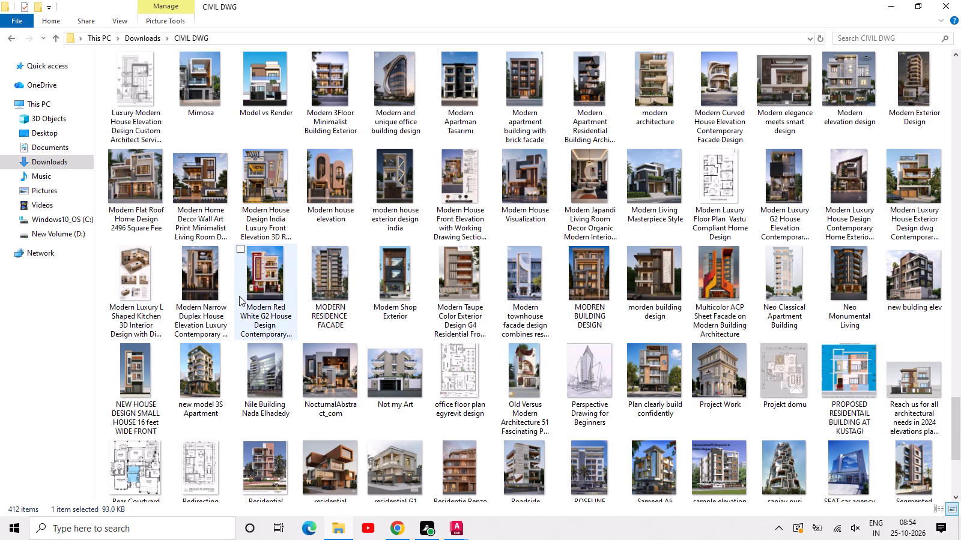
left_click(252, 454)
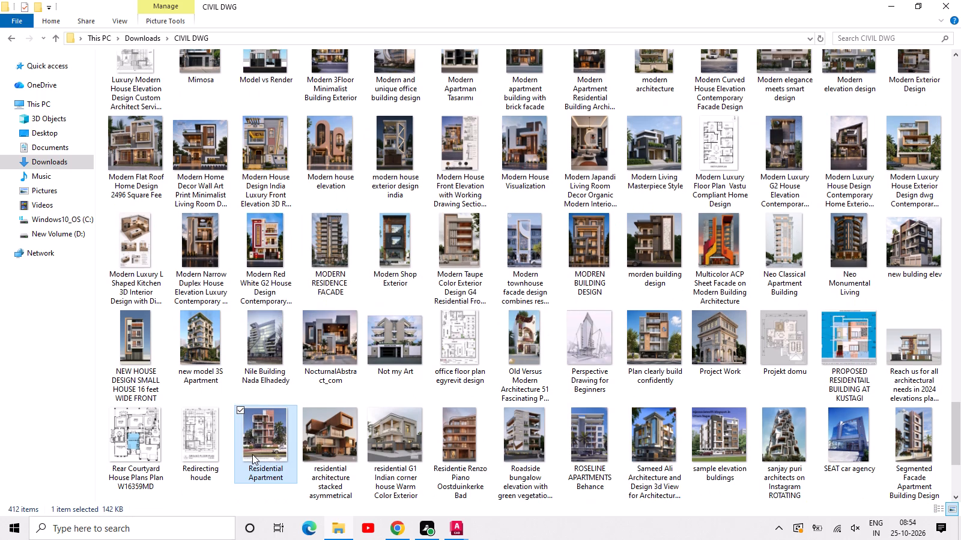
left_click(253, 453)
double_click(255, 448)
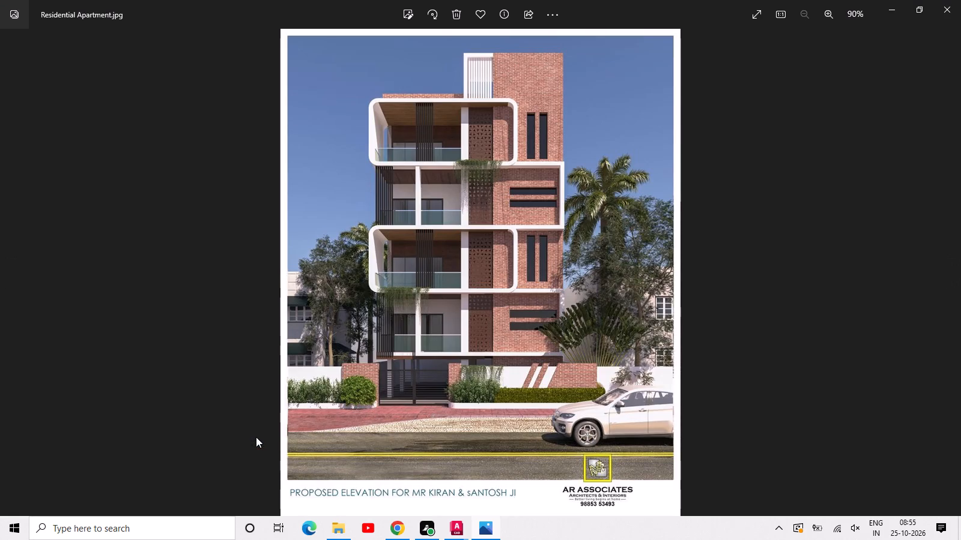
Return to AutoCAD and close the ELEGENT ELEVATION drawing, saving its changes.
left_click(458, 526)
left_click(482, 478)
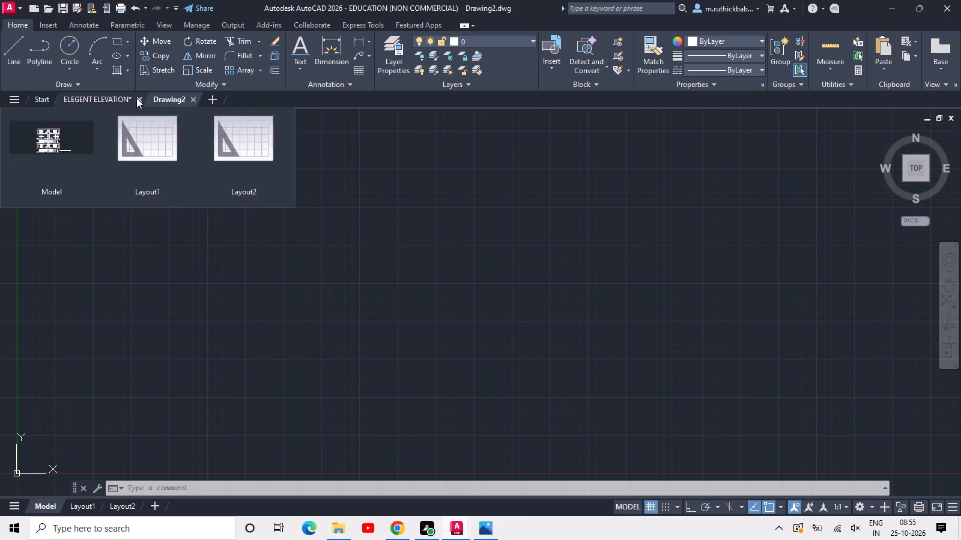
left_click(136, 98)
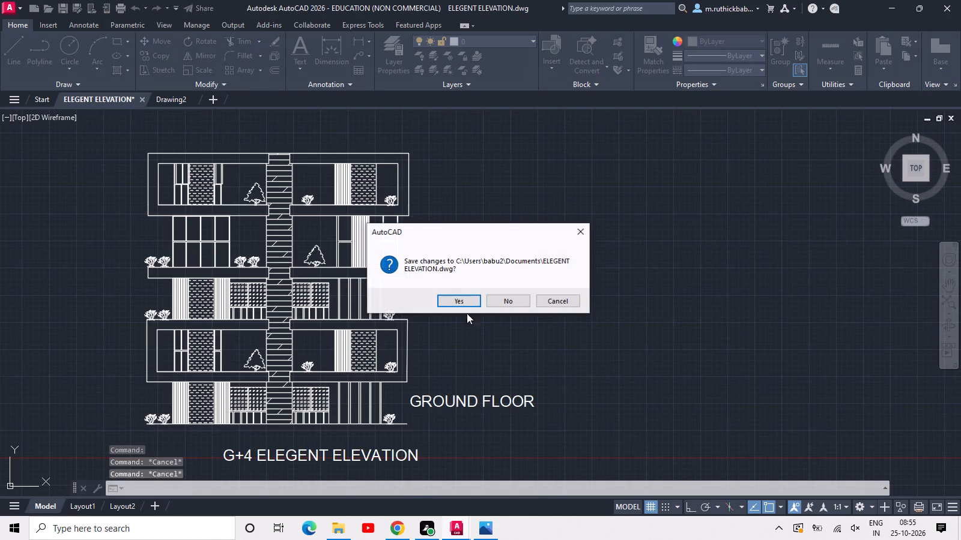
left_click(462, 300)
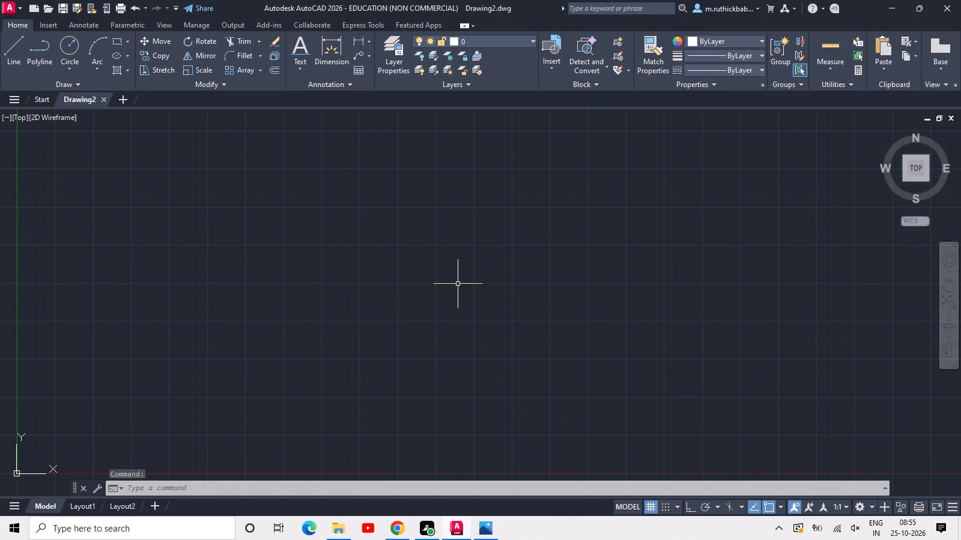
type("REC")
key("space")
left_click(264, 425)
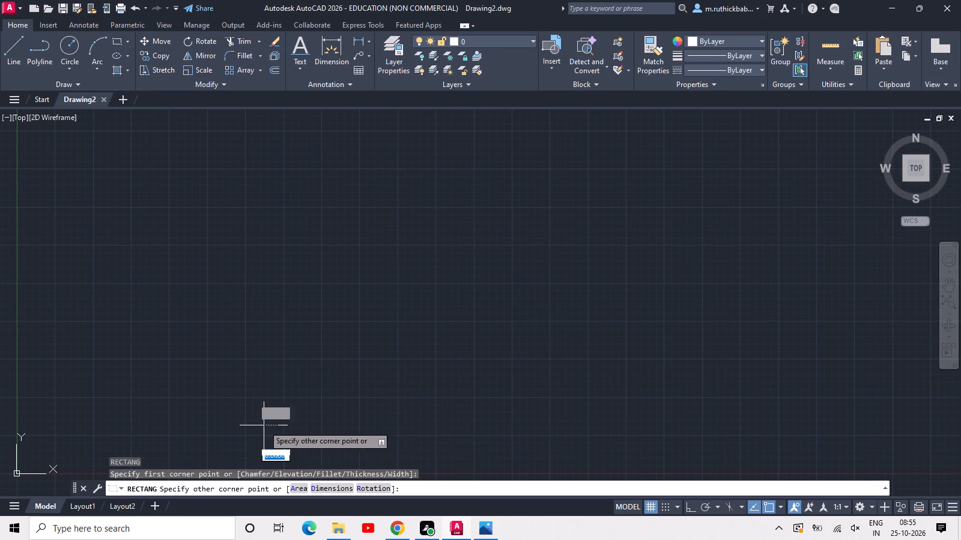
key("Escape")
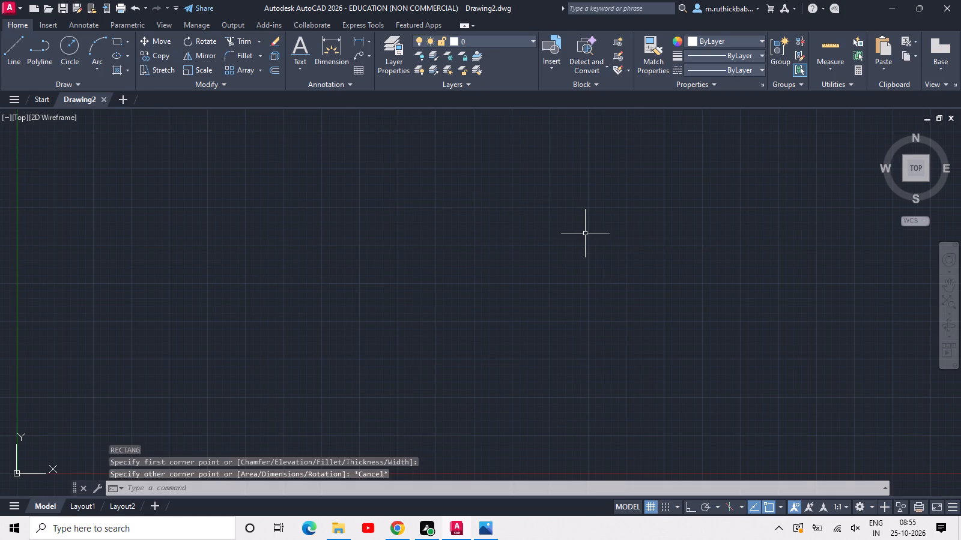
Configure the drawing units to Engineering length type with 0'-0" precision, keeping inches as the insertion scale.
type("UN")
key("space")
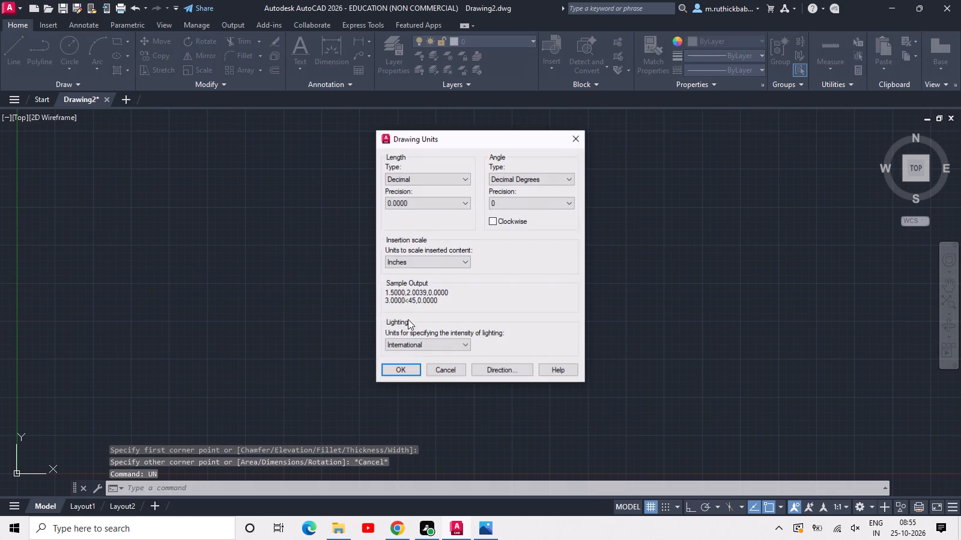
left_click(410, 266)
left_click(410, 266)
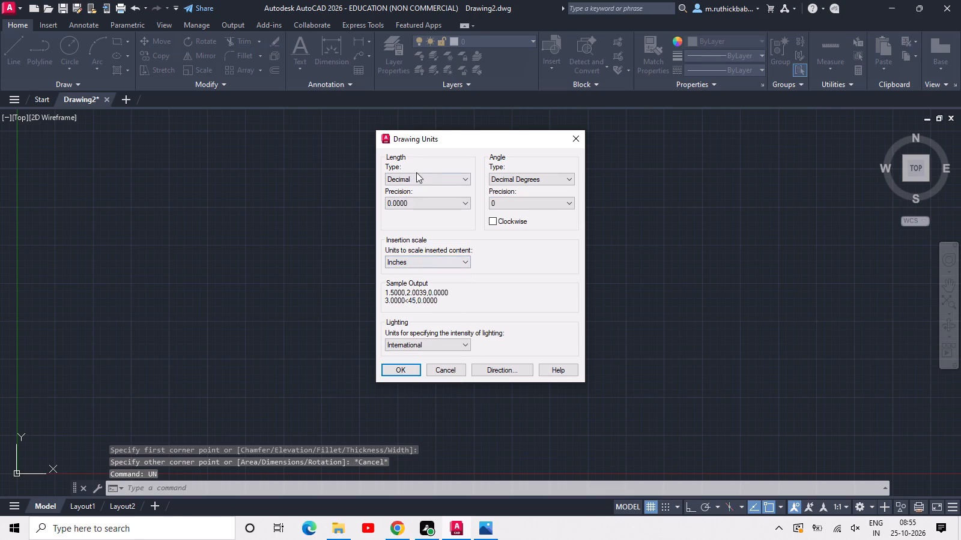
left_click(416, 175)
left_click(405, 202)
left_click(413, 200)
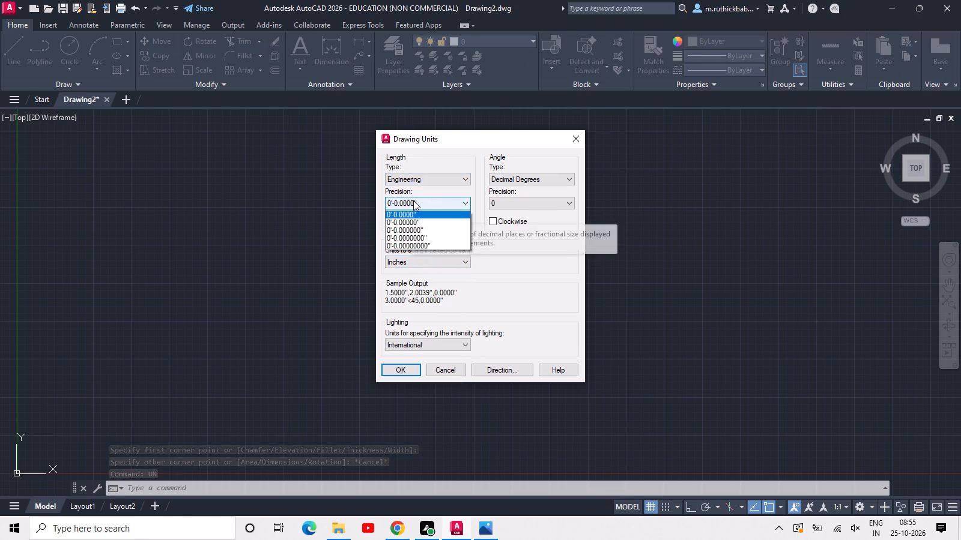
left_click(409, 213)
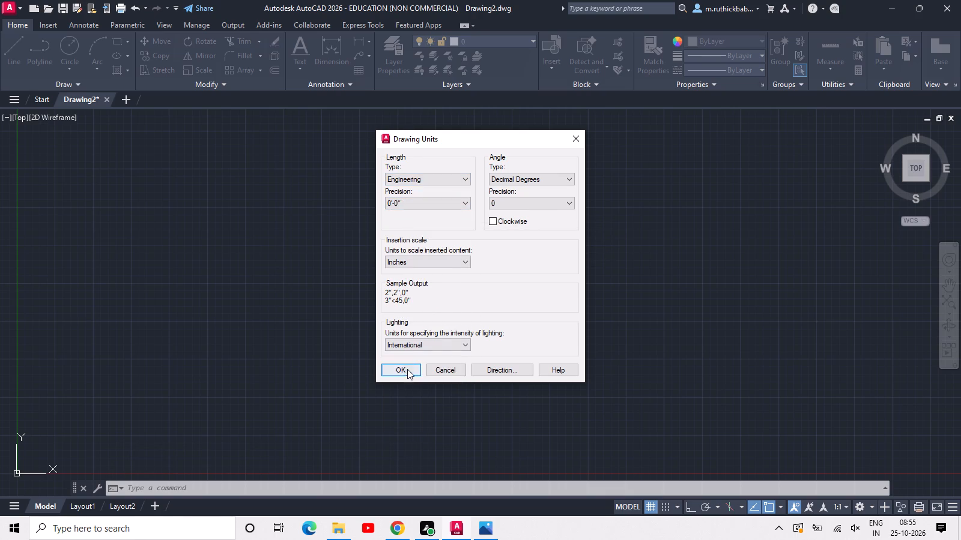
left_click(408, 367)
key("t")
key("Escape")
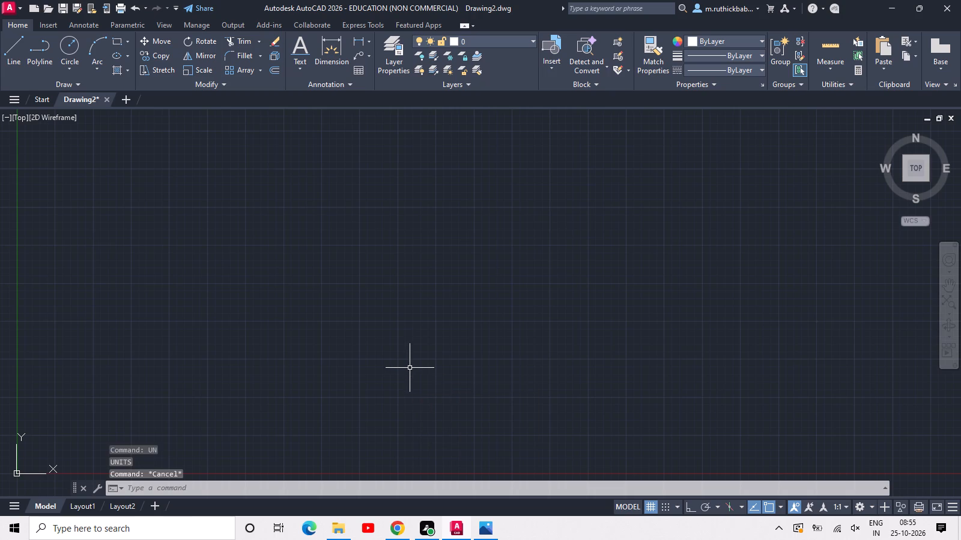
Draw a rectangle 40' wide by 10' high near the drawing origin.
type("REC")
key("space")
left_click(382, 416)
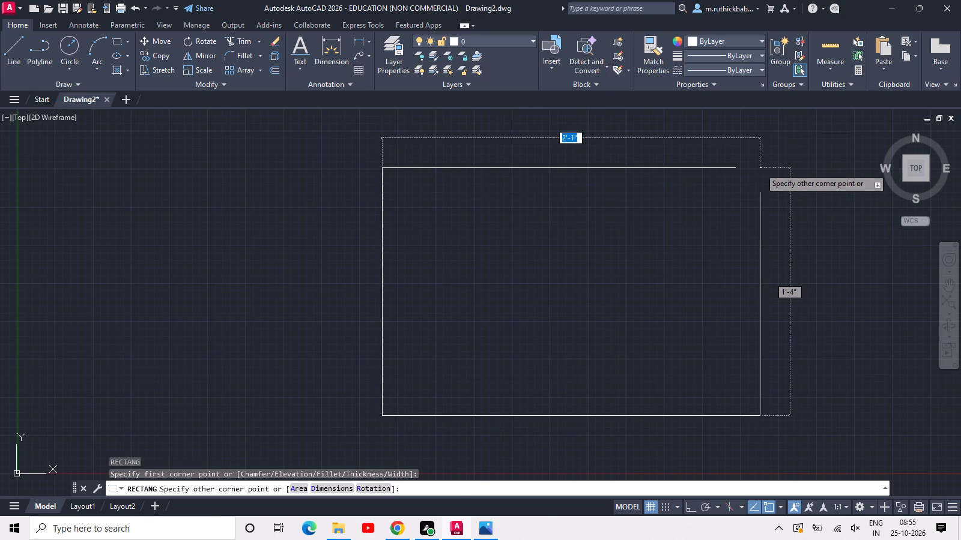
type("40")
key("apostrophe")
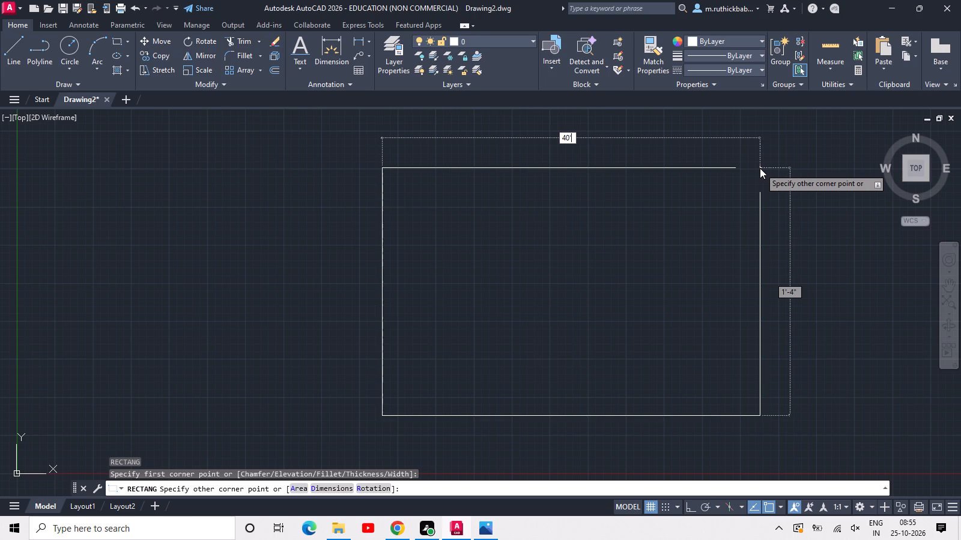
key("Tab")
key("2")
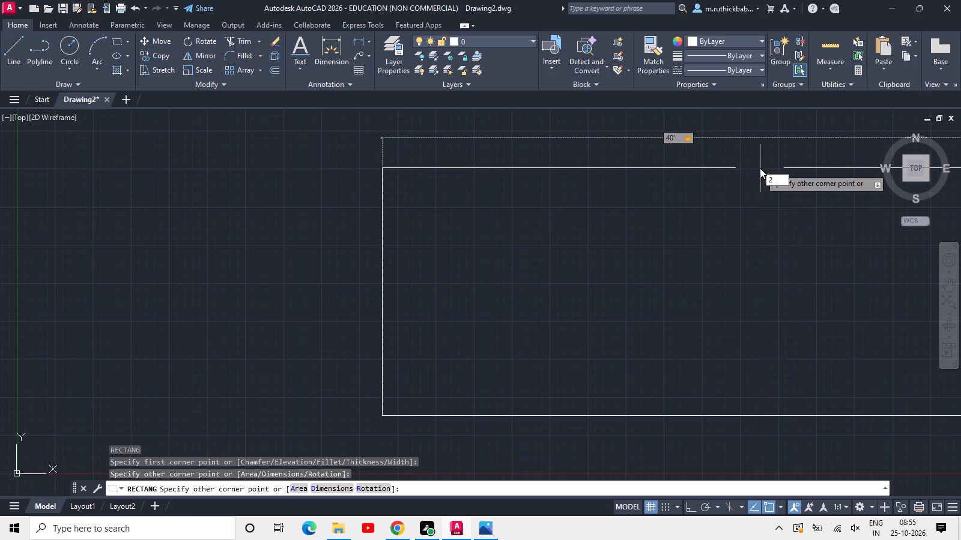
key("BackSpace")
type("10'")
key("Return")
Explode the 40' by 10' rectangle into separate lines.
scroll(756, 170, "down", 4)
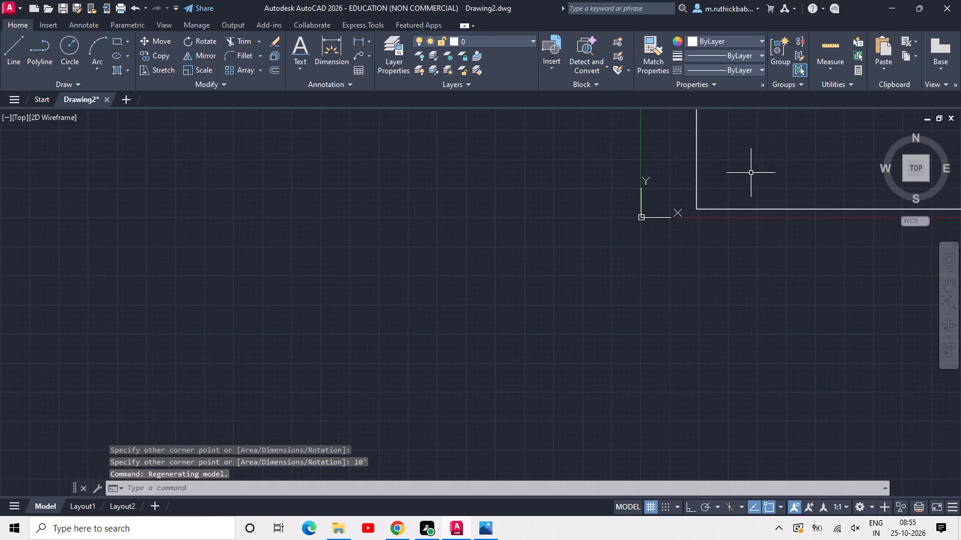
middle_click_drag(757, 178, 501, 253)
scroll(589, 244, "down", 1)
middle_click_drag(672, 230, 377, 337)
scroll(653, 233, "down", 2)
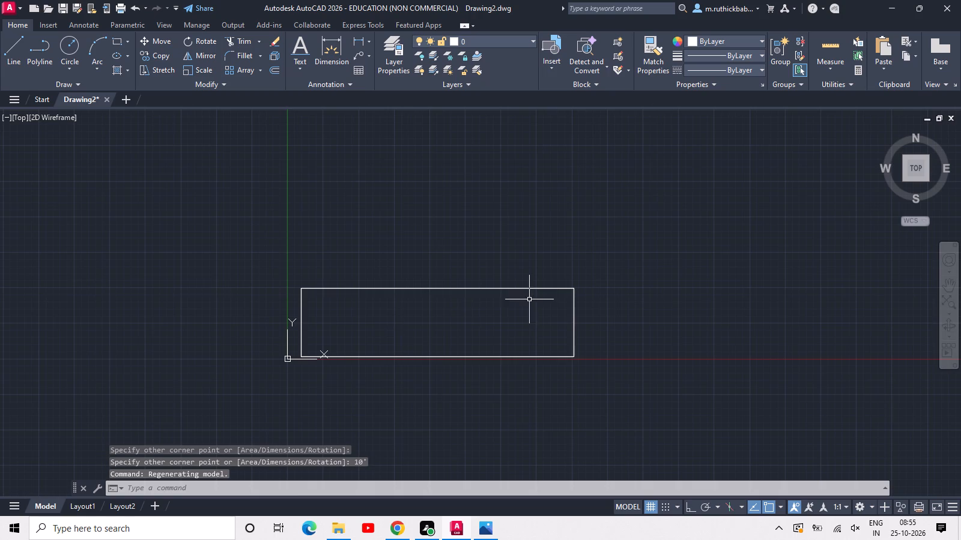
scroll(531, 301, "up", 1)
left_click_drag(643, 269, 598, 289)
left_click(536, 348)
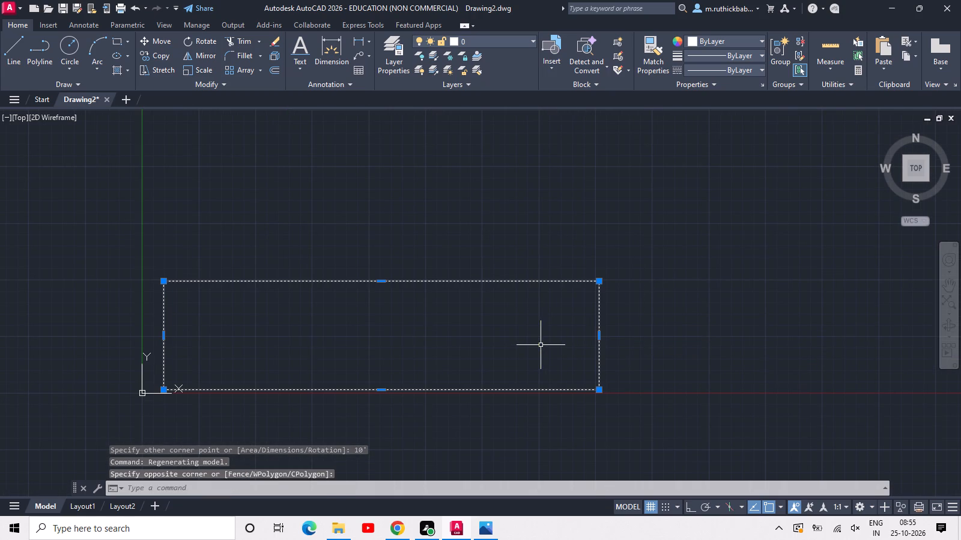
key("x")
key("space")
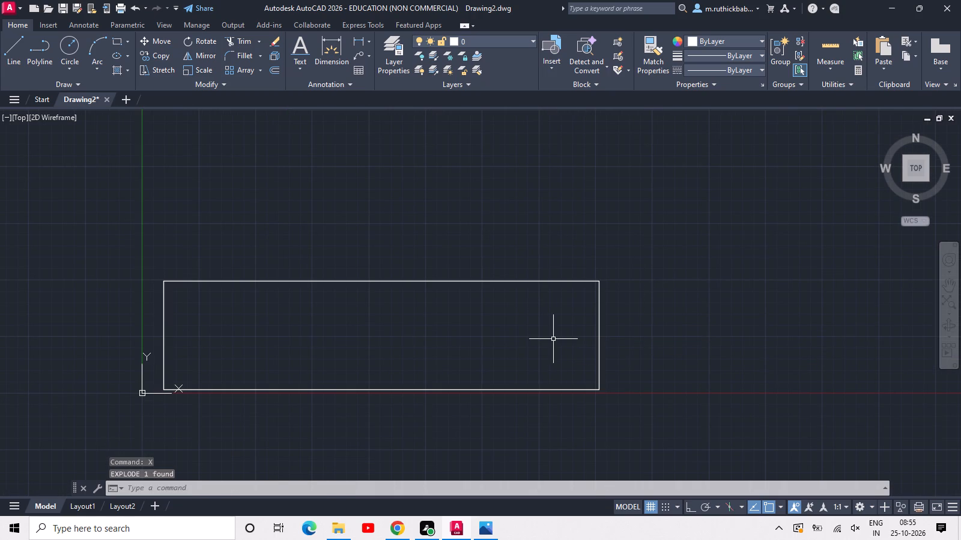
middle_click_drag(541, 348, 619, 262)
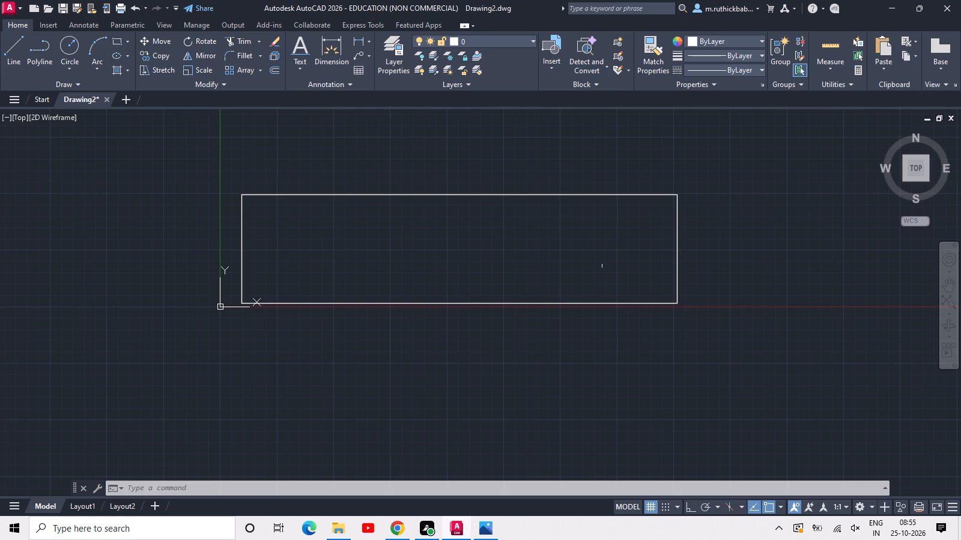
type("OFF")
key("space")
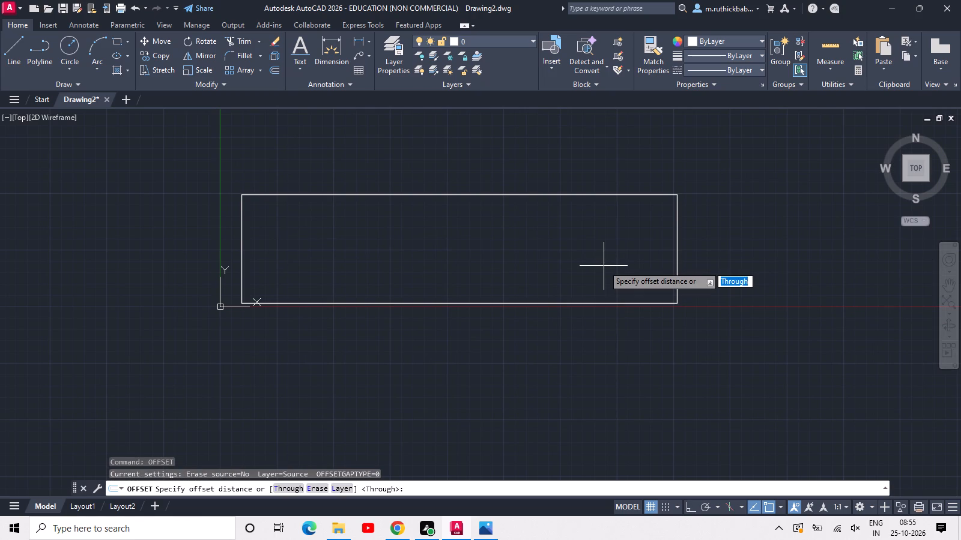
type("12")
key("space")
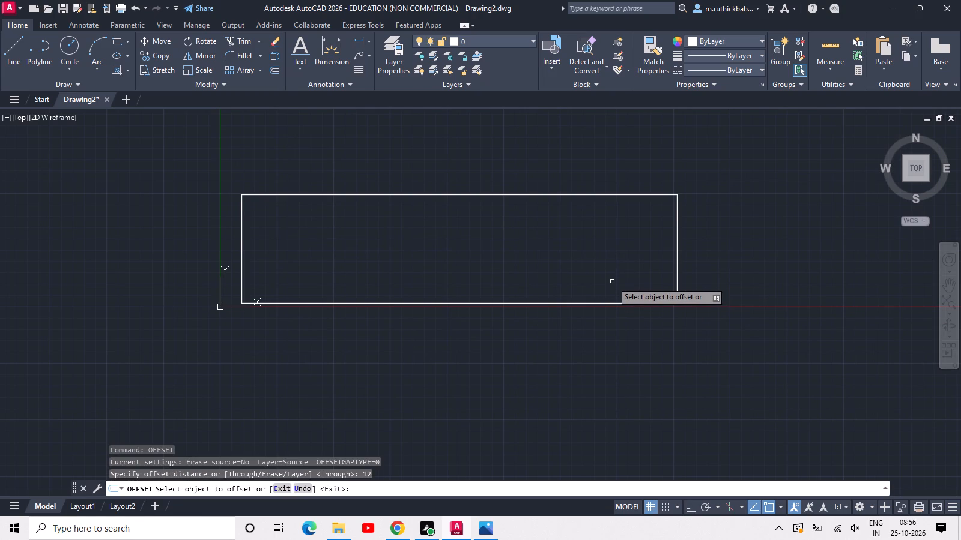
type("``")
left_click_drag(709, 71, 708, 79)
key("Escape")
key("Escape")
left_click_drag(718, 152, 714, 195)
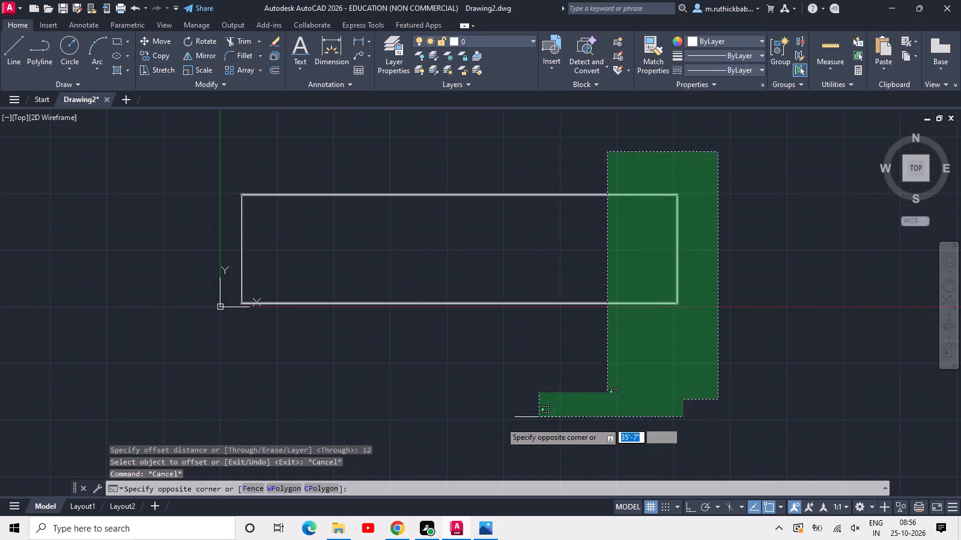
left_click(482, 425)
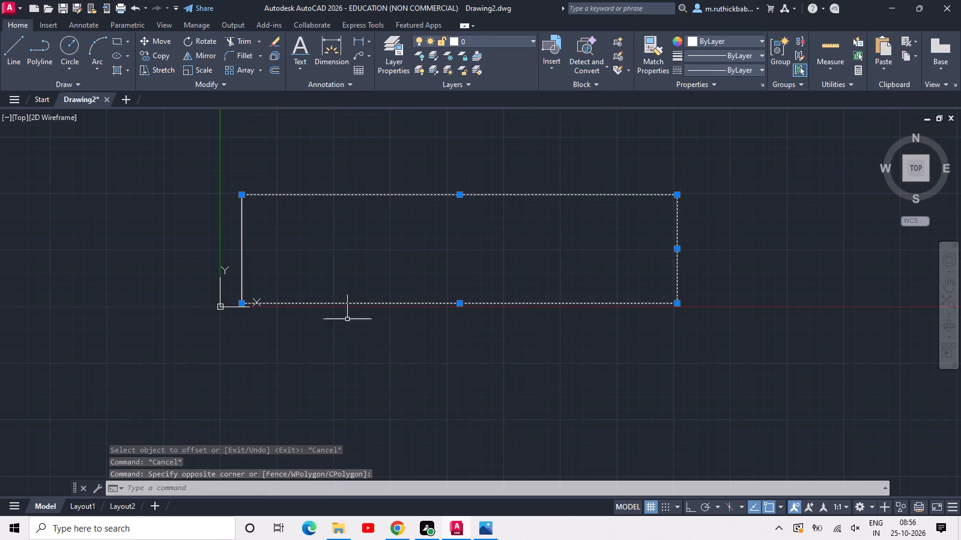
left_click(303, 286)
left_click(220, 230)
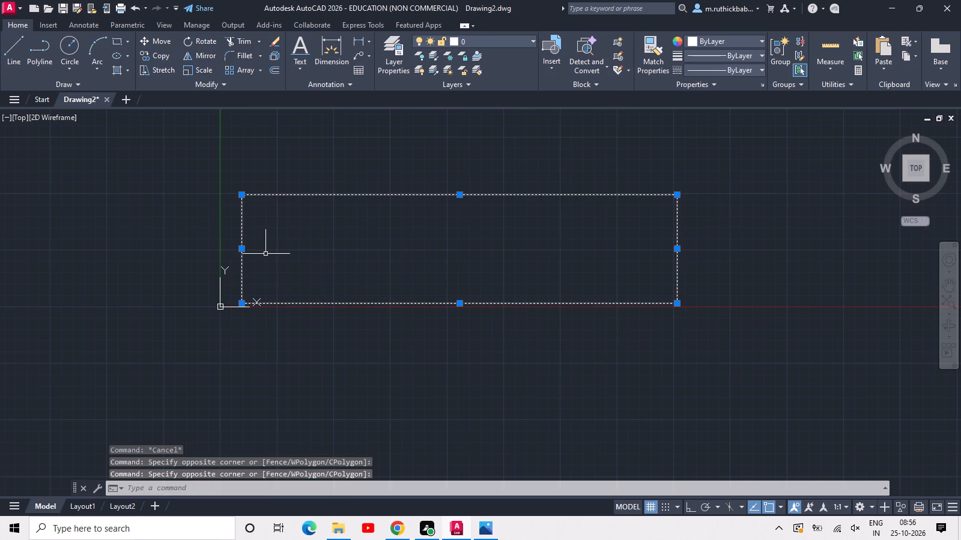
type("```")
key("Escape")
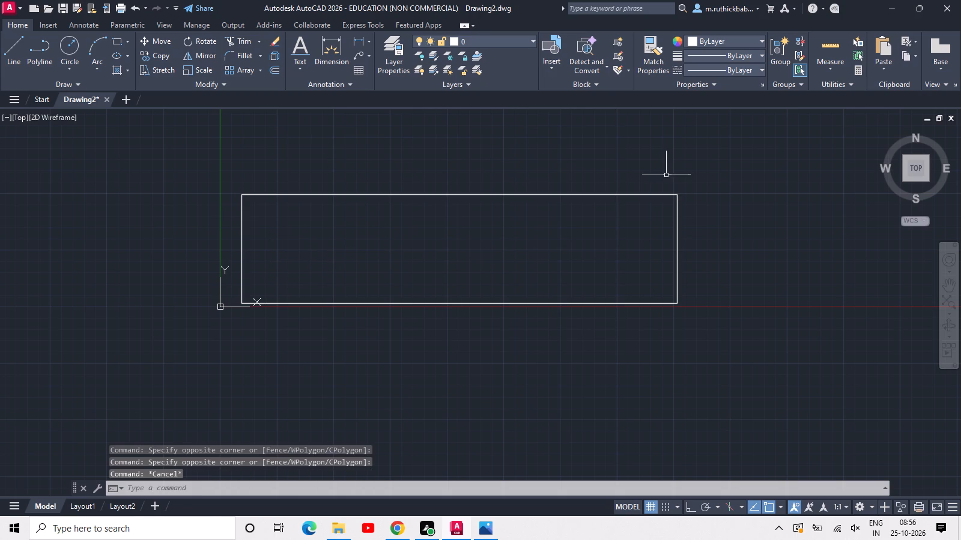
Join the outline's top, right and bottom lines and offset the joined shape 12" inward.
left_click(688, 161)
left_click(577, 314)
type("J OFF 12")
key("space")
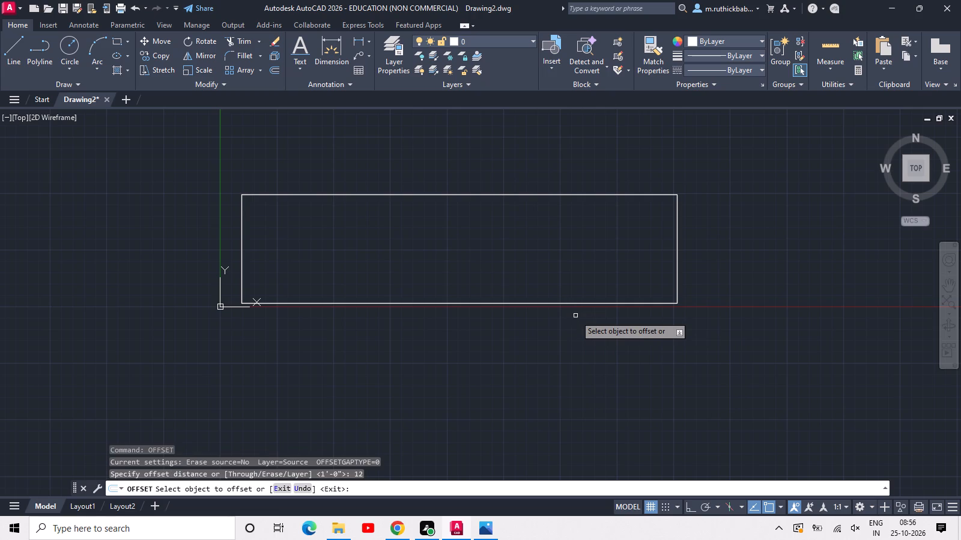
left_click(580, 302)
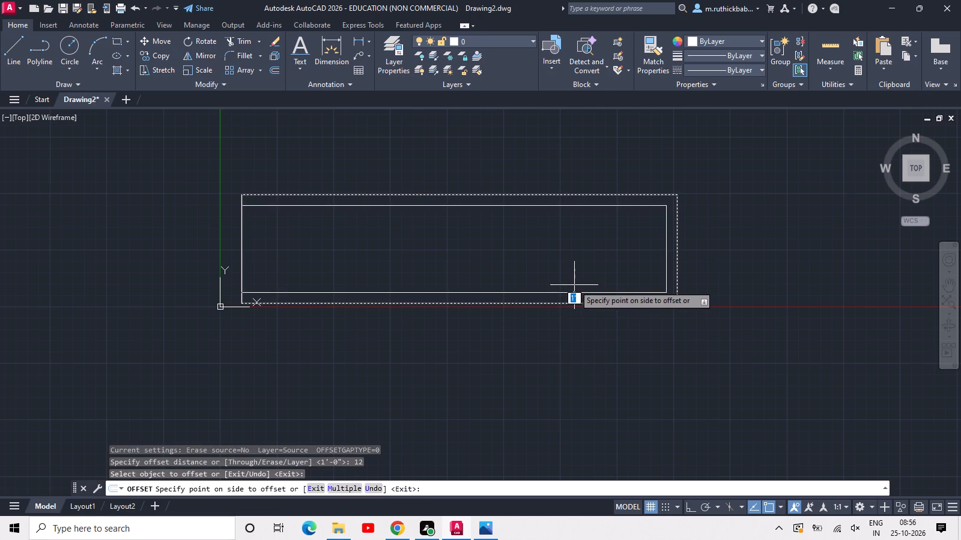
left_click(574, 285)
key("Escape")
Offset the outline's left vertical line 9" inward.
key("space")
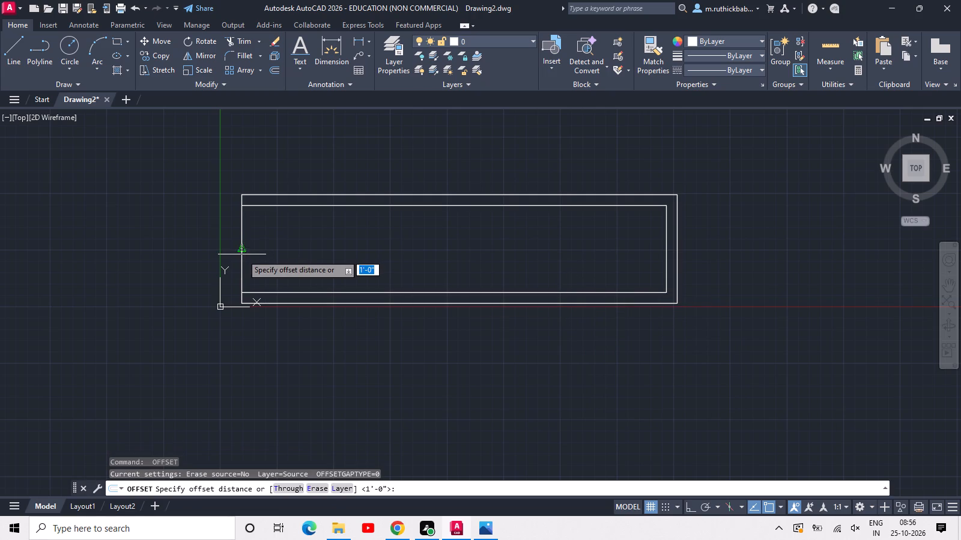
type("9")
key("space")
left_click(241, 256)
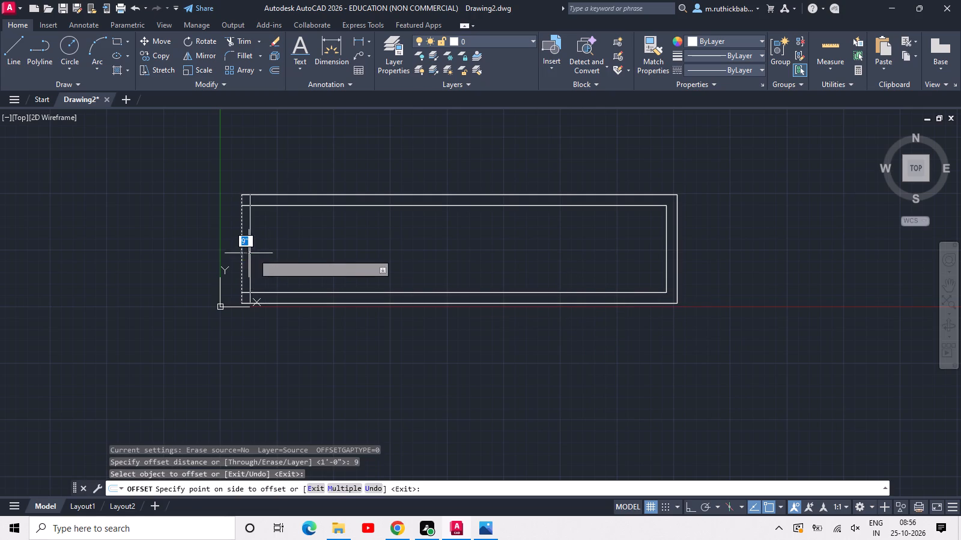
left_click(270, 255)
key("Escape")
Trim the overlapping line ends at the inner frame's upper-left and lower-left corners.
scroll(258, 206, "up", 3)
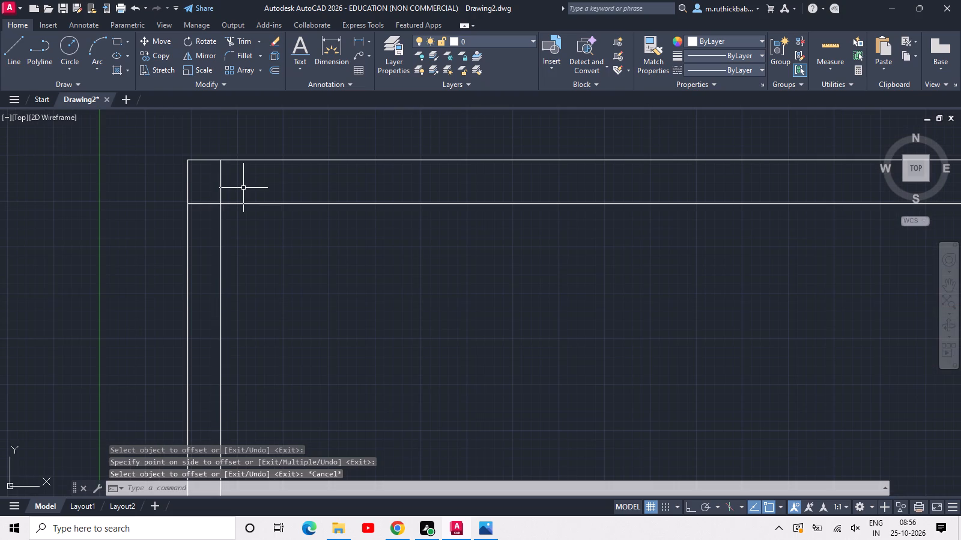
type("TR")
key("space")
key("space")
left_click(241, 176)
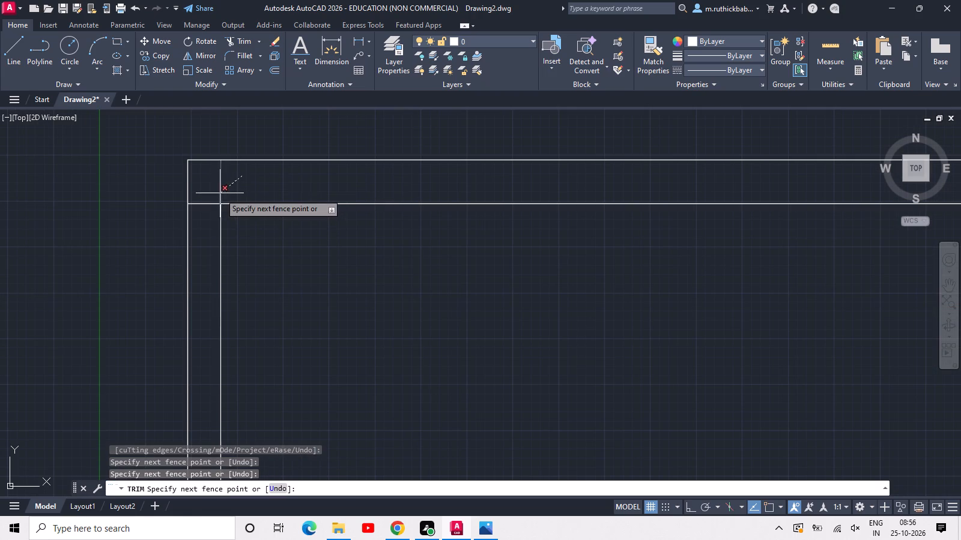
left_click(201, 208)
scroll(201, 208, "down", 2)
scroll(203, 346, "up", 2)
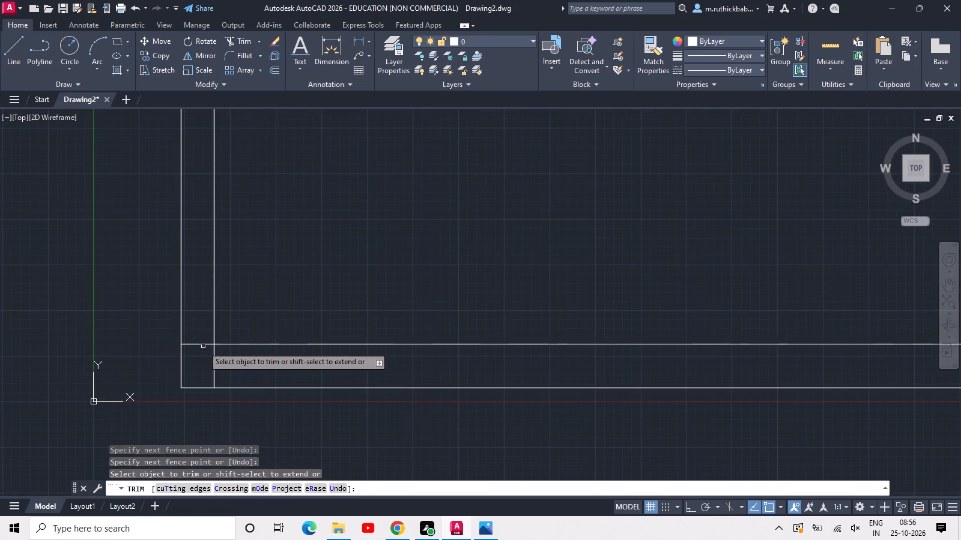
left_click_drag(226, 369, 214, 368)
left_click(194, 337)
scroll(194, 336, "down", 1)
key("Escape")
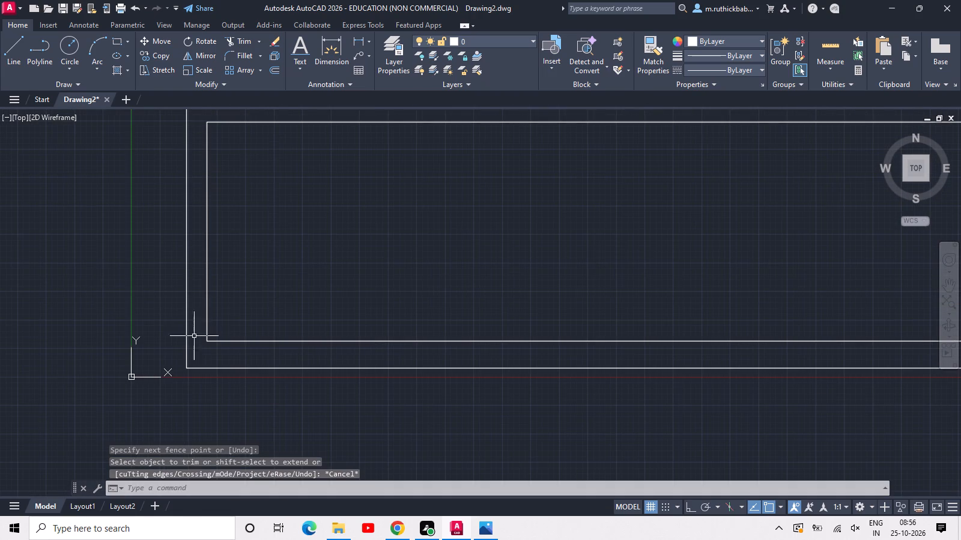
Form the first vertical divider by offsetting the inner frame's left line 8' to the right, and that new line another 12".
scroll(216, 311, "down", 1)
middle_click_drag(216, 311, 193, 333)
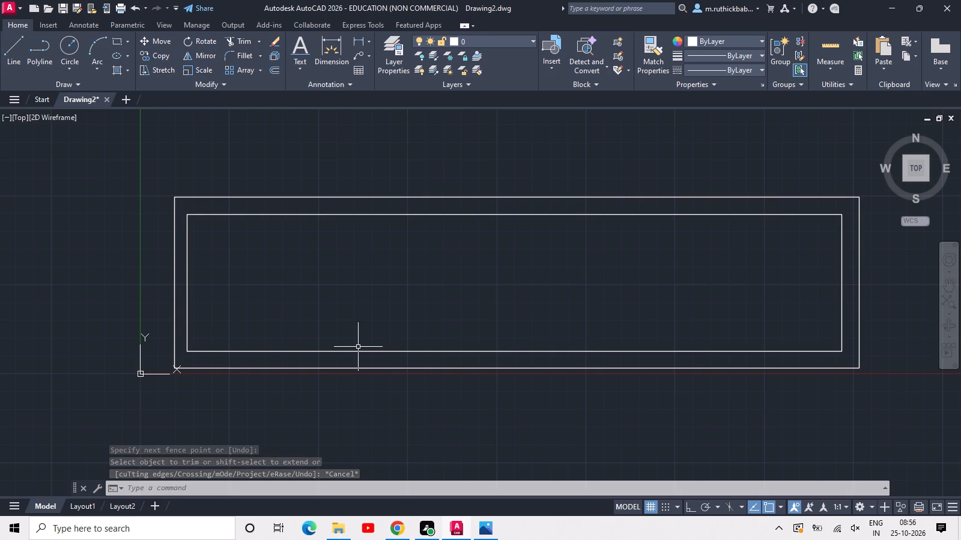
type("OFF")
key("space")
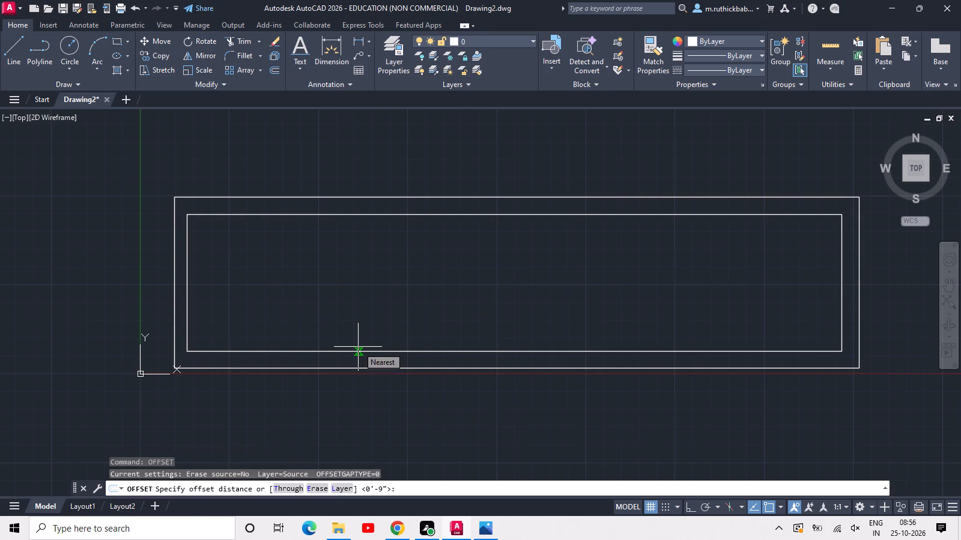
type("6'")
key("Return")
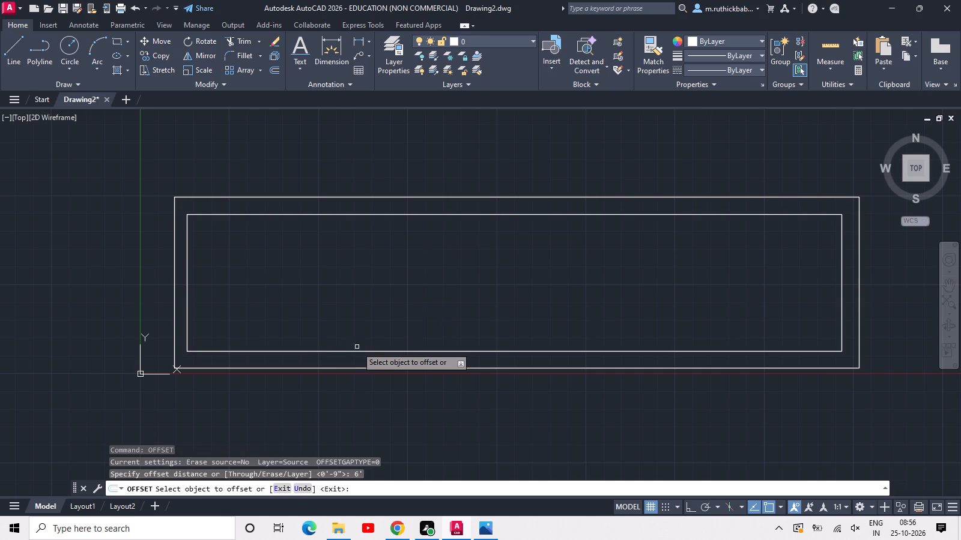
left_click(186, 323)
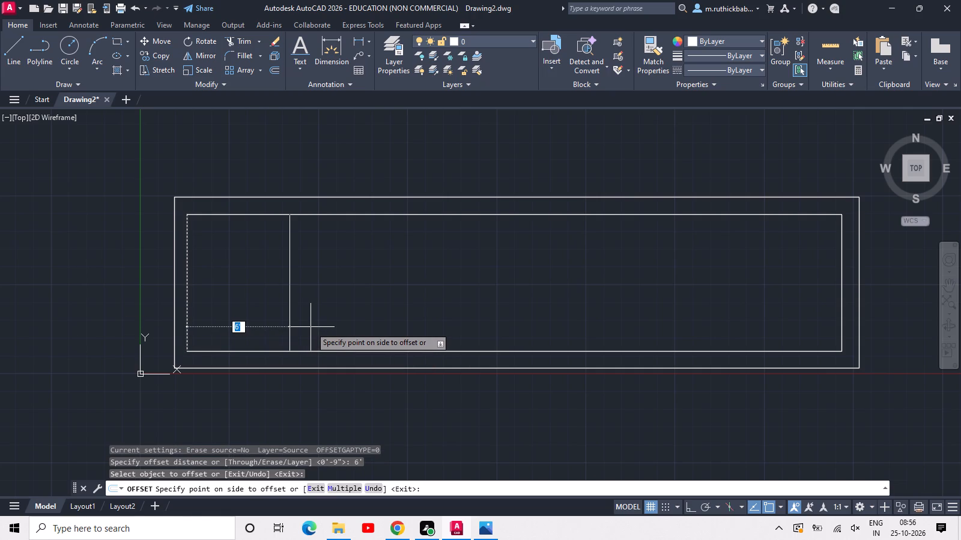
type("8'")
key("Return")
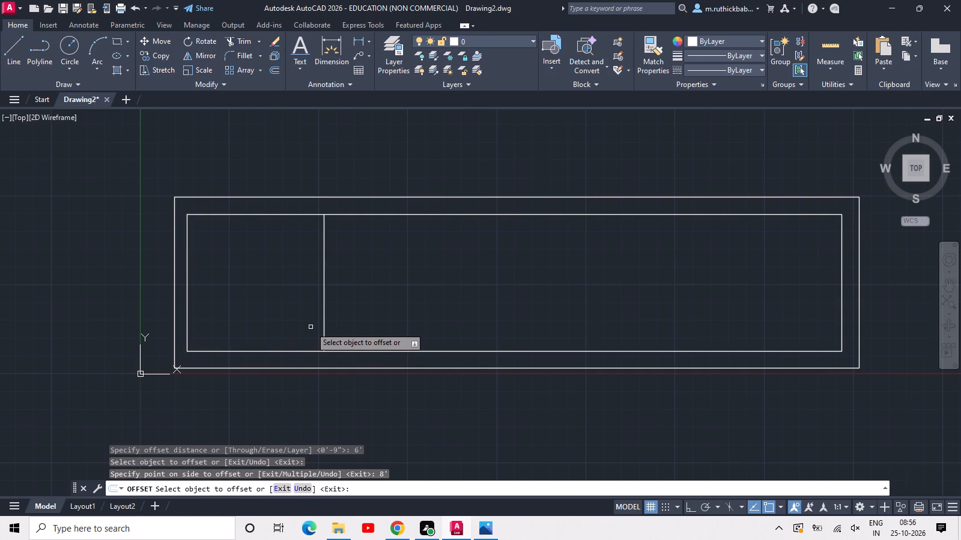
left_click(326, 310)
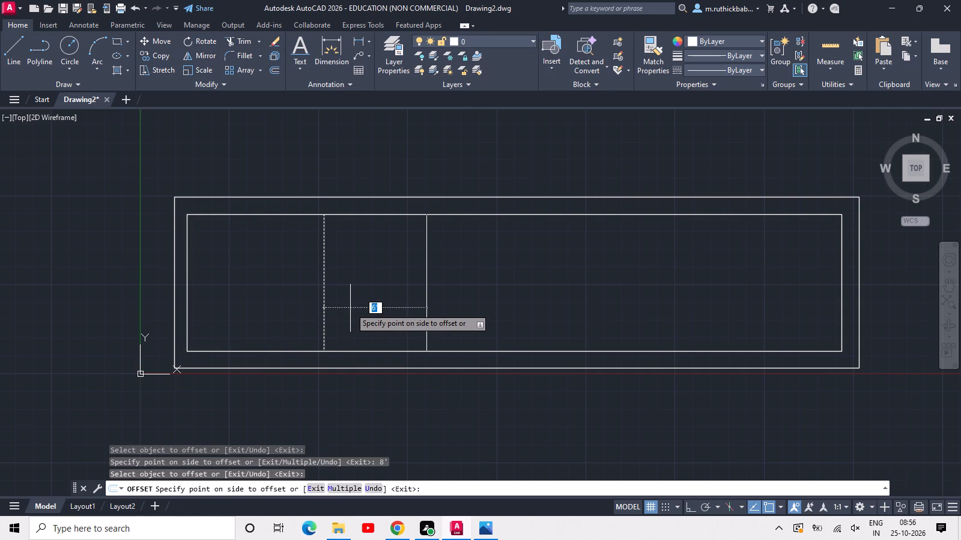
type("12")
key("space")
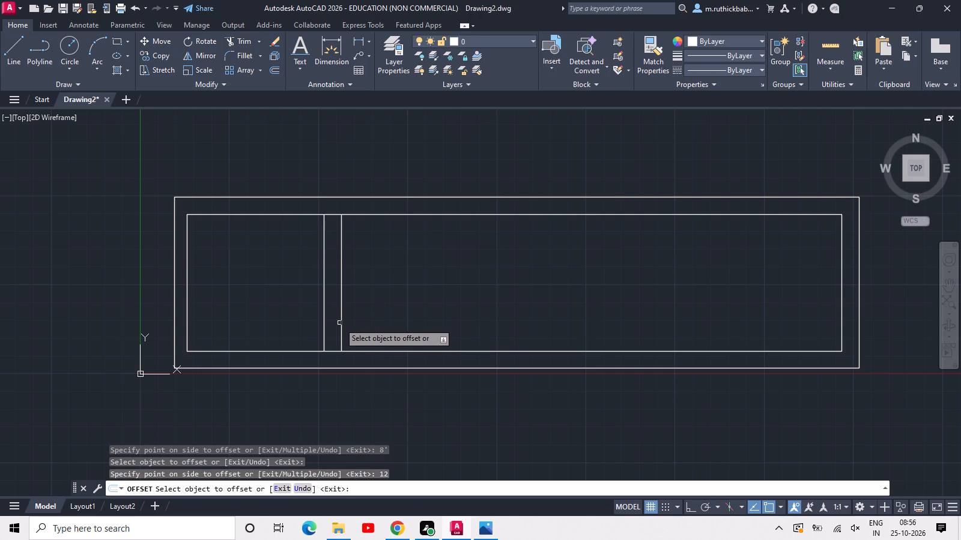
Form the second vertical divider by offsetting the first divider's right line 10' to the right, and that new line another 12".
left_click(343, 324)
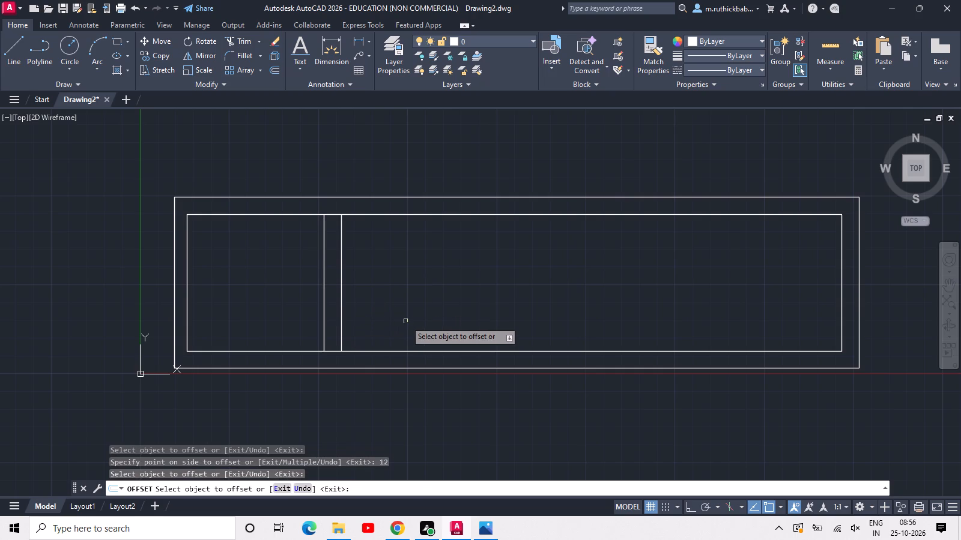
left_click(341, 313)
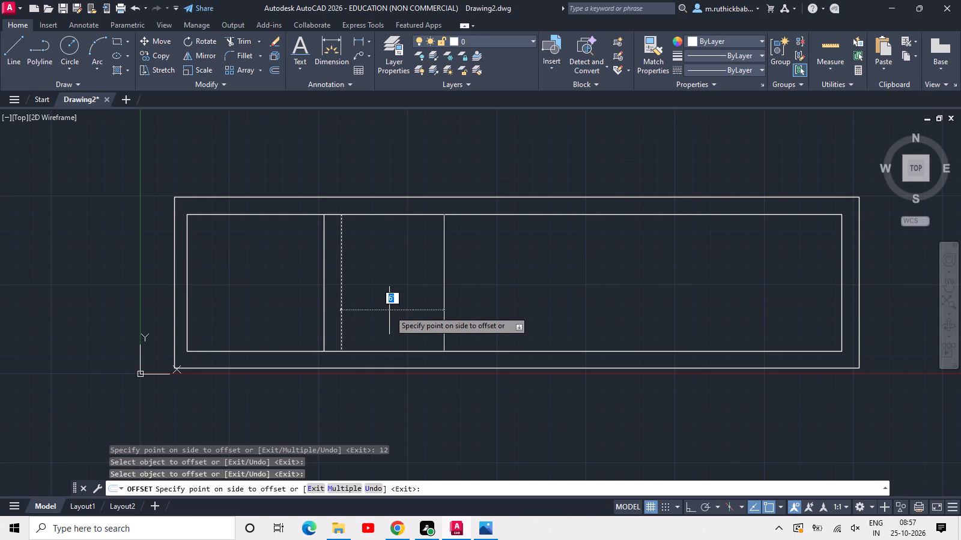
type("10'")
key("Return")
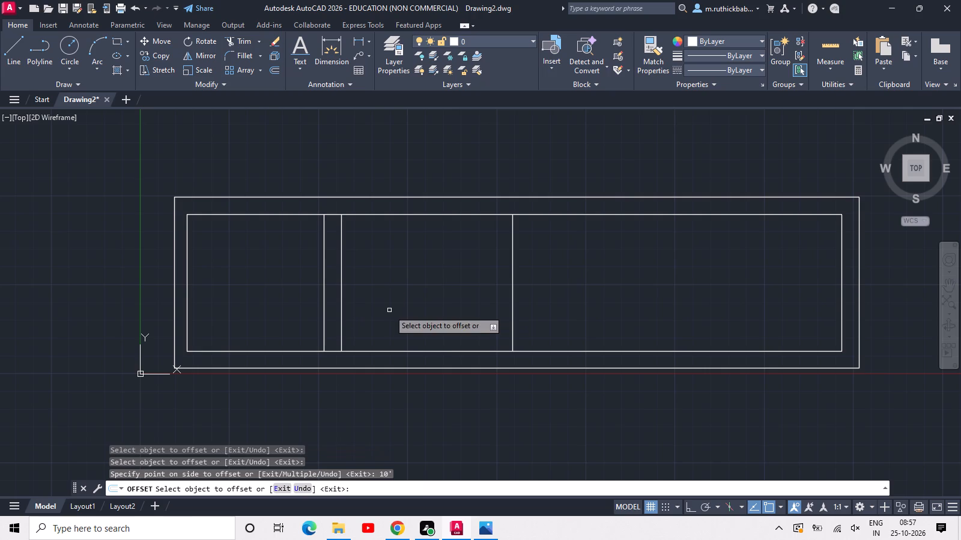
left_click(514, 290)
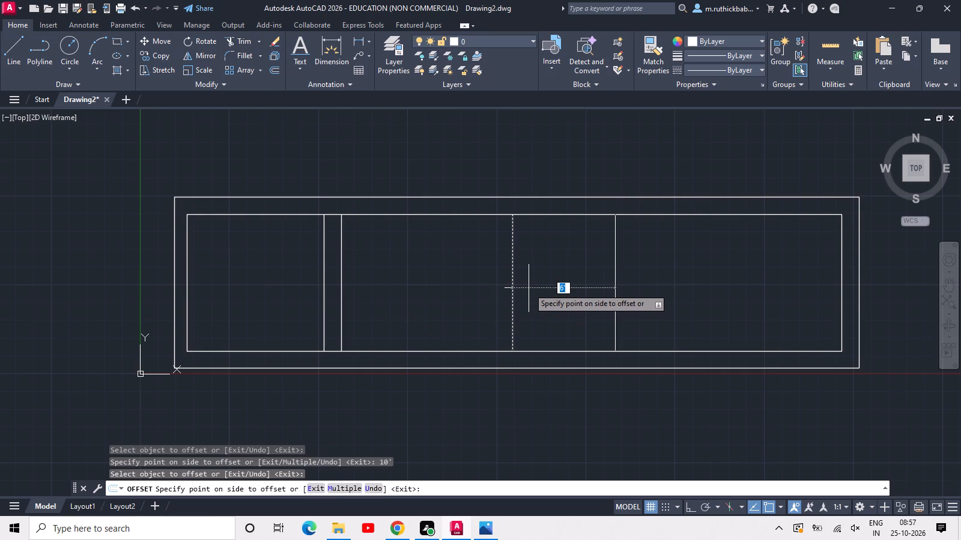
type("12")
key("space")
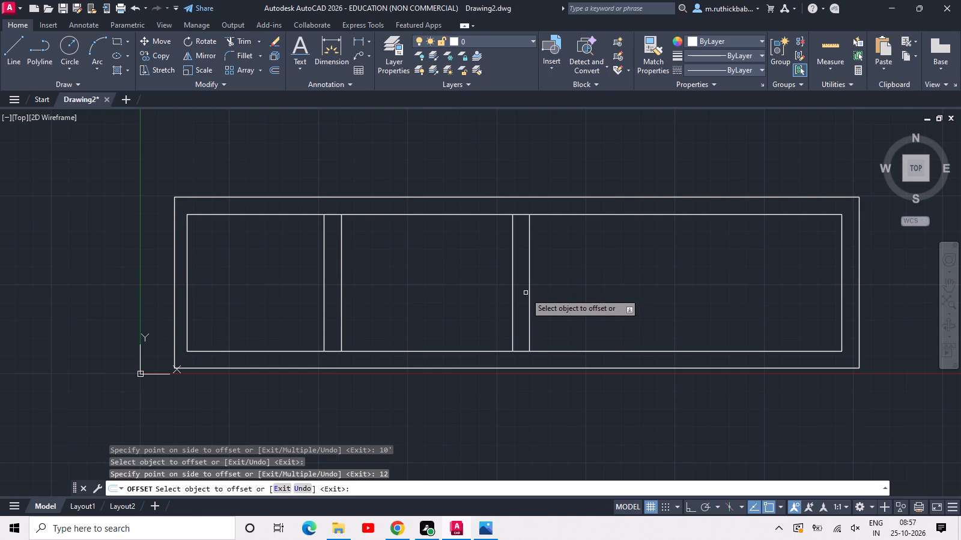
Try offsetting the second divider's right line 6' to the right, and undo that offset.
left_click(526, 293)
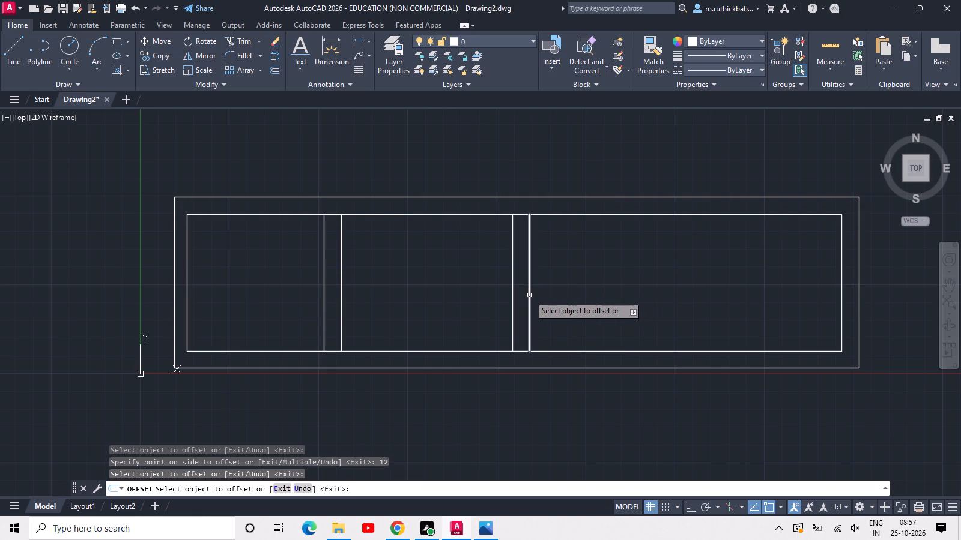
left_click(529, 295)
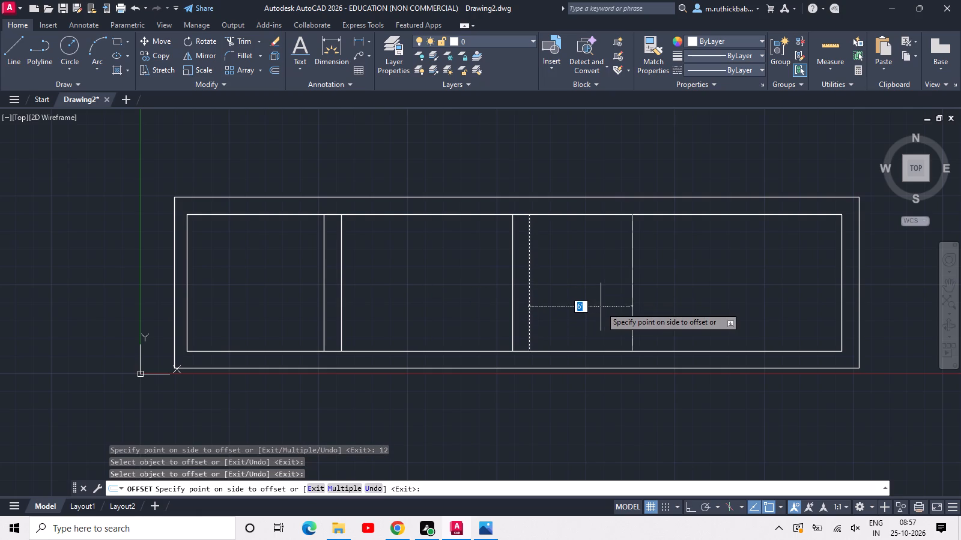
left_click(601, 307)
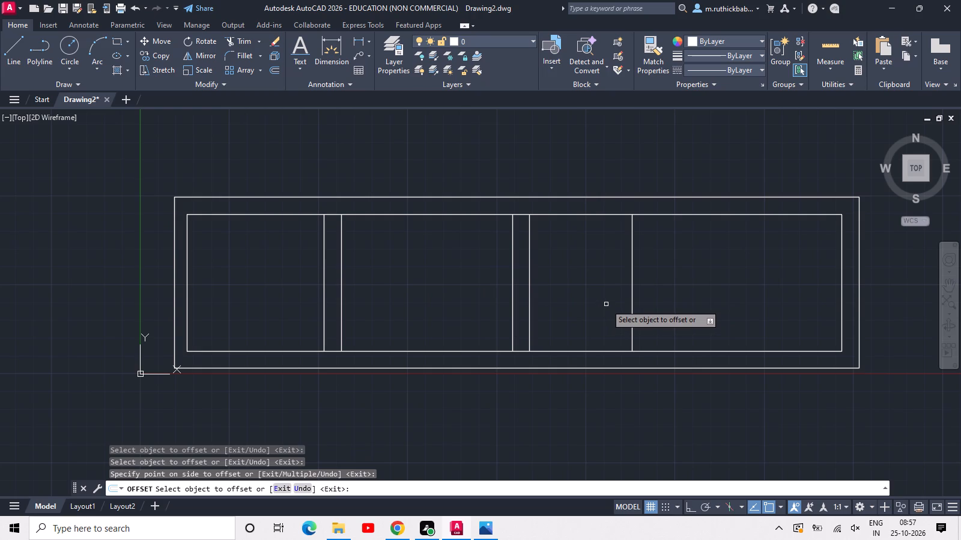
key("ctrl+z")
Offset the second divider's right line 5' to the right.
left_click(530, 281)
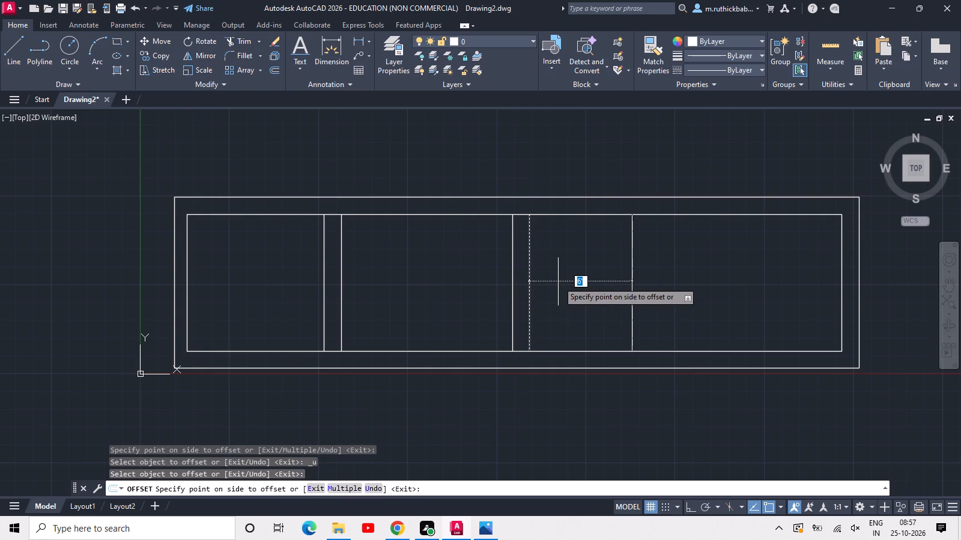
type("5'")
key("Return")
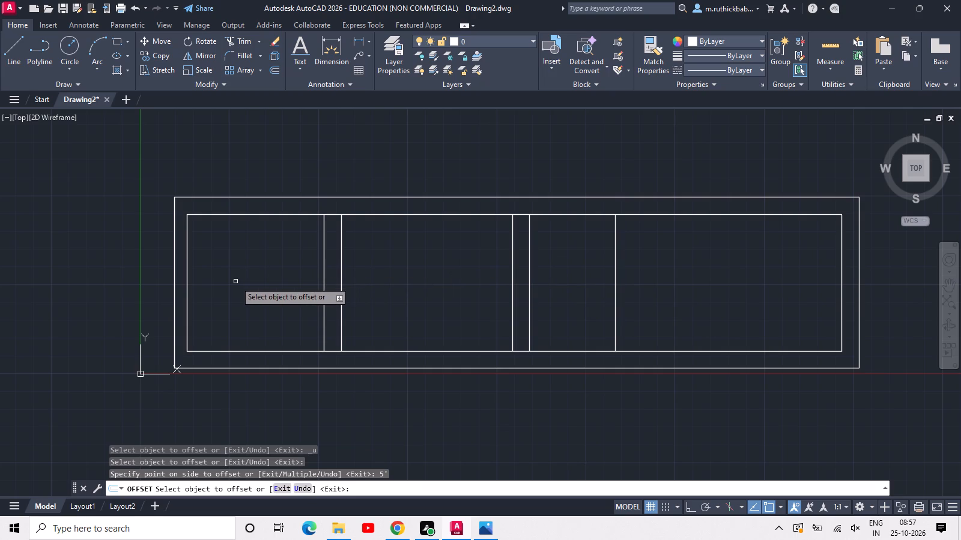
key("Escape")
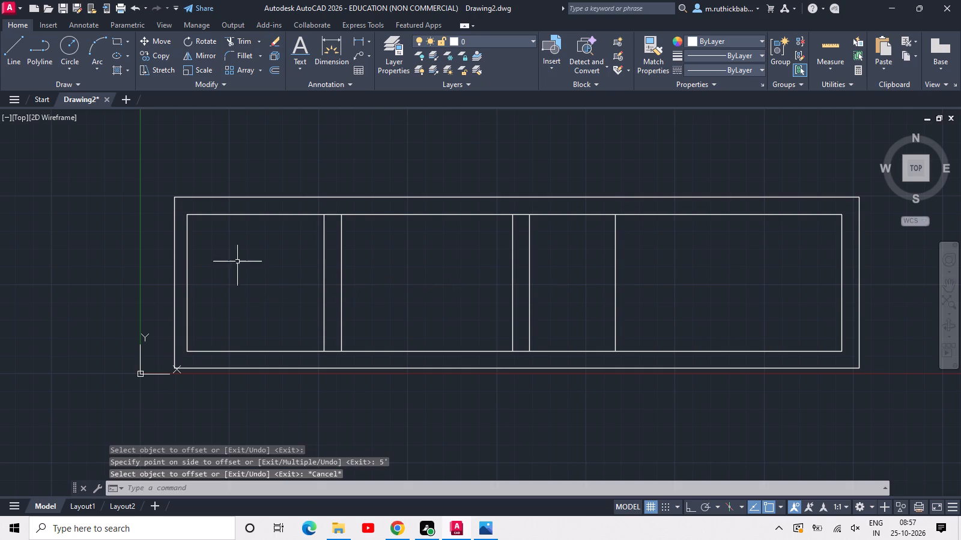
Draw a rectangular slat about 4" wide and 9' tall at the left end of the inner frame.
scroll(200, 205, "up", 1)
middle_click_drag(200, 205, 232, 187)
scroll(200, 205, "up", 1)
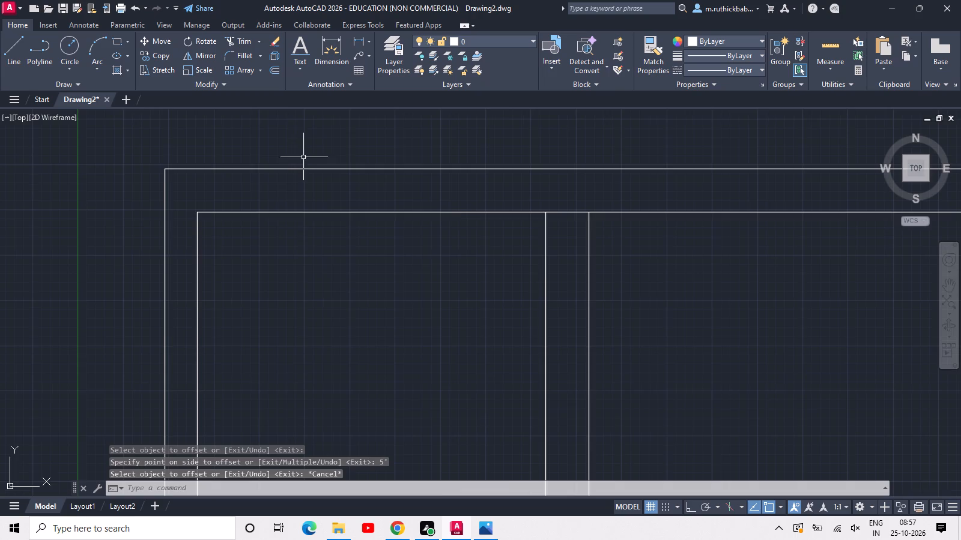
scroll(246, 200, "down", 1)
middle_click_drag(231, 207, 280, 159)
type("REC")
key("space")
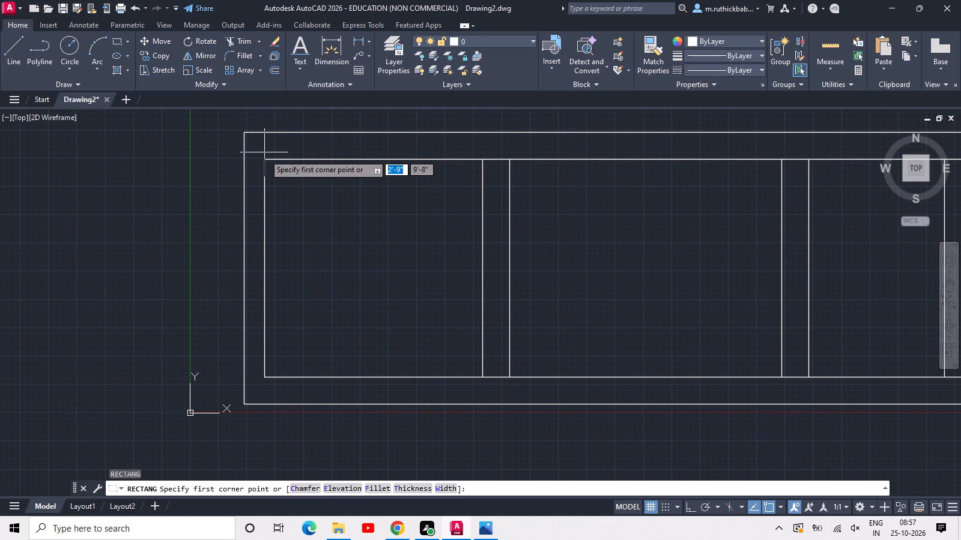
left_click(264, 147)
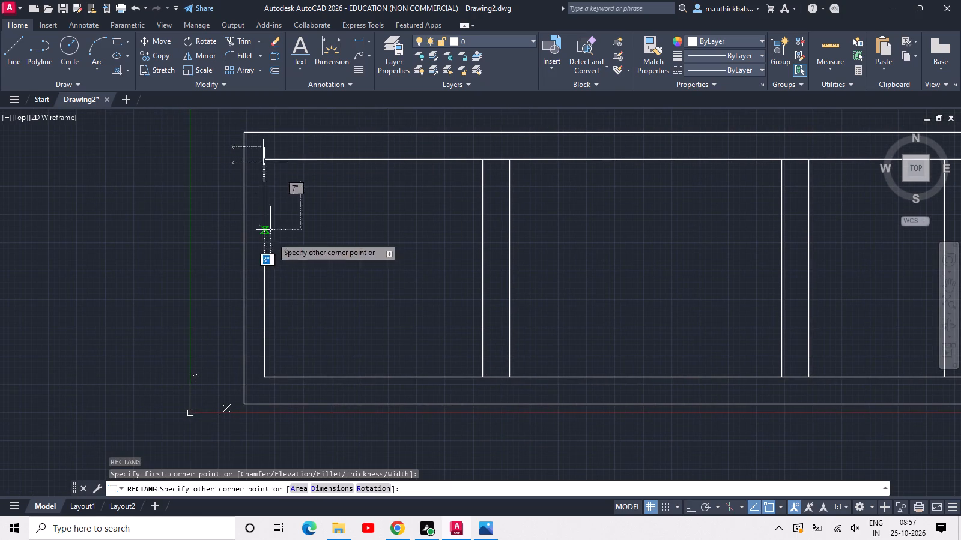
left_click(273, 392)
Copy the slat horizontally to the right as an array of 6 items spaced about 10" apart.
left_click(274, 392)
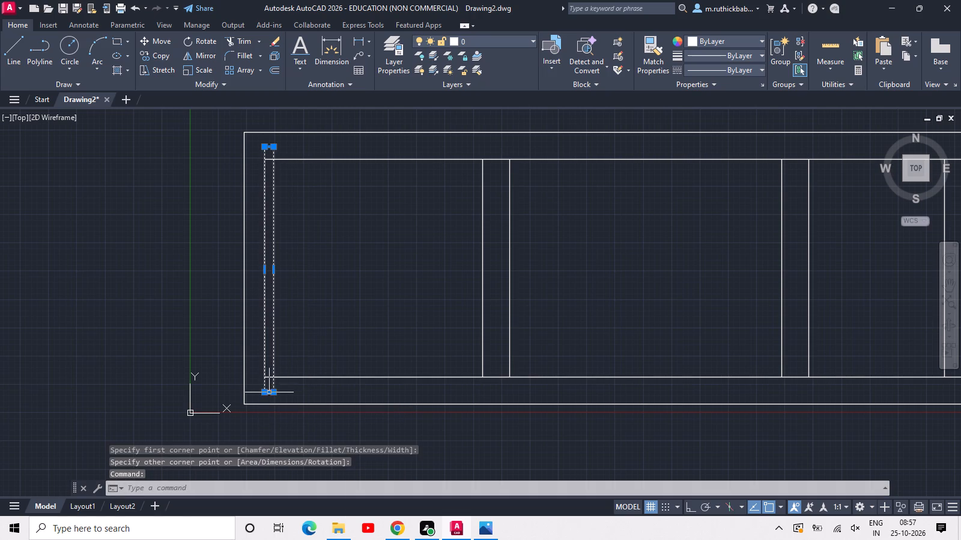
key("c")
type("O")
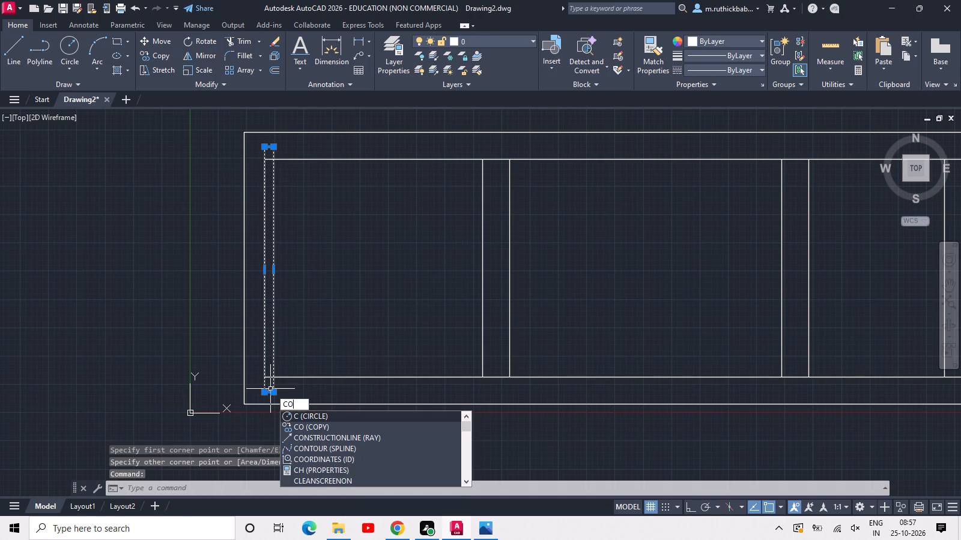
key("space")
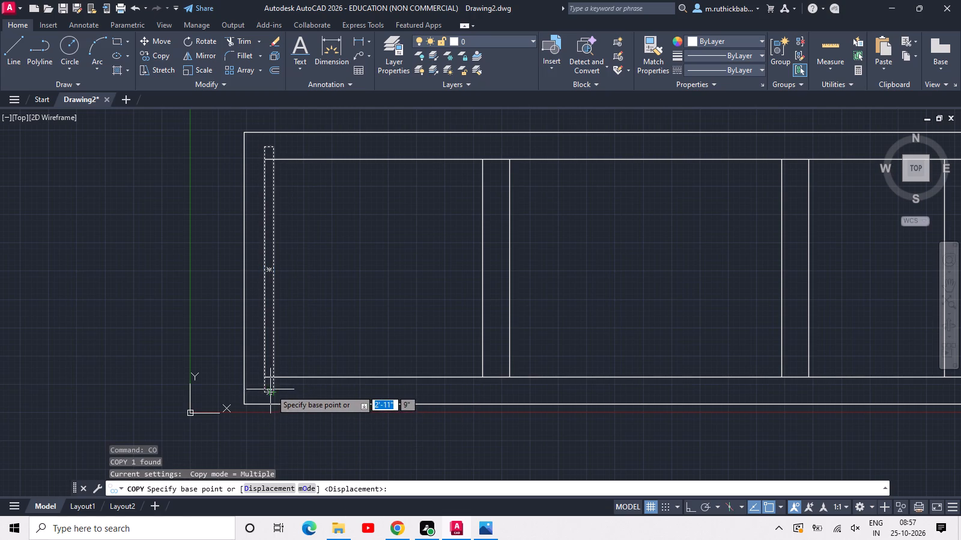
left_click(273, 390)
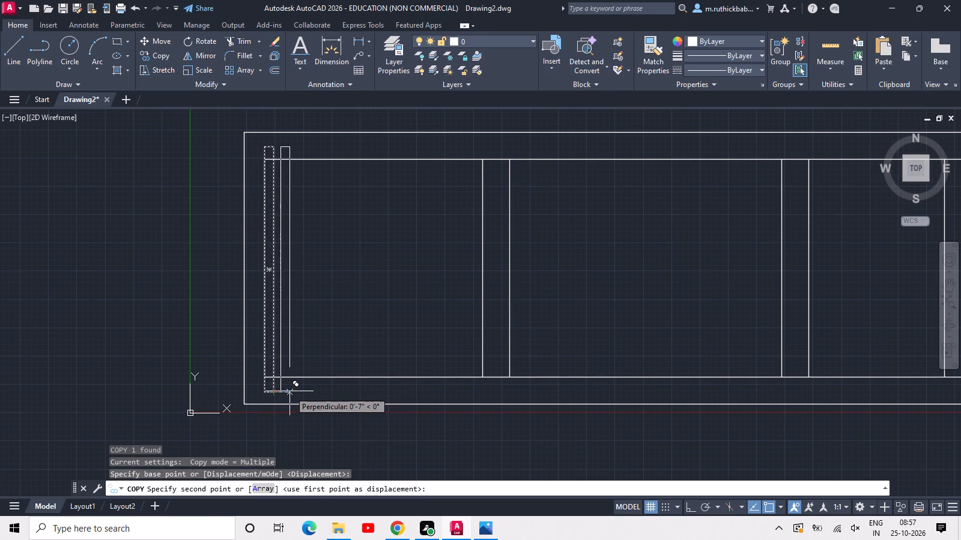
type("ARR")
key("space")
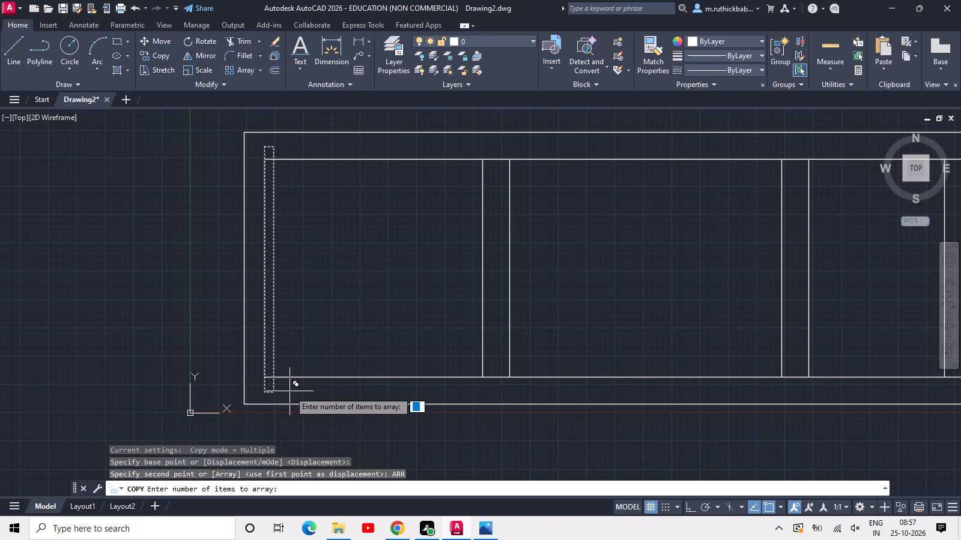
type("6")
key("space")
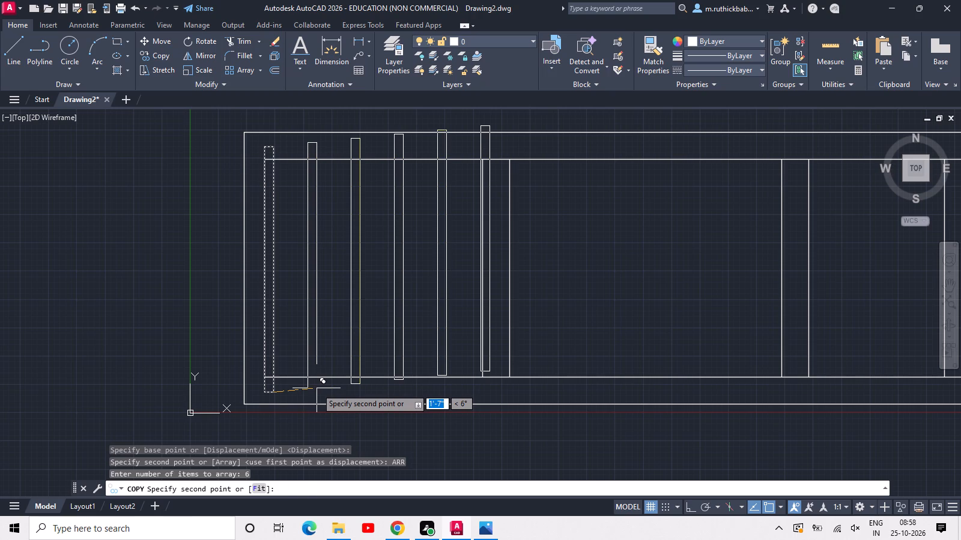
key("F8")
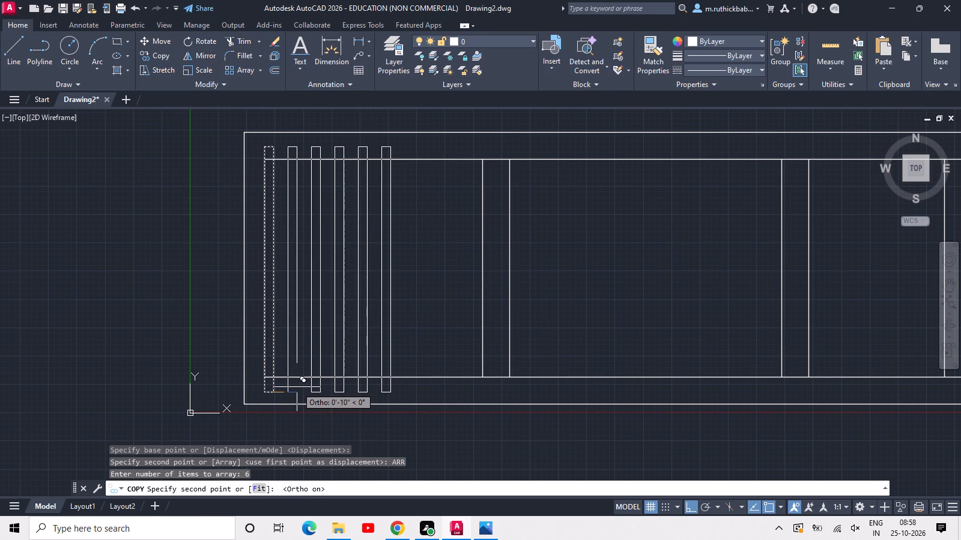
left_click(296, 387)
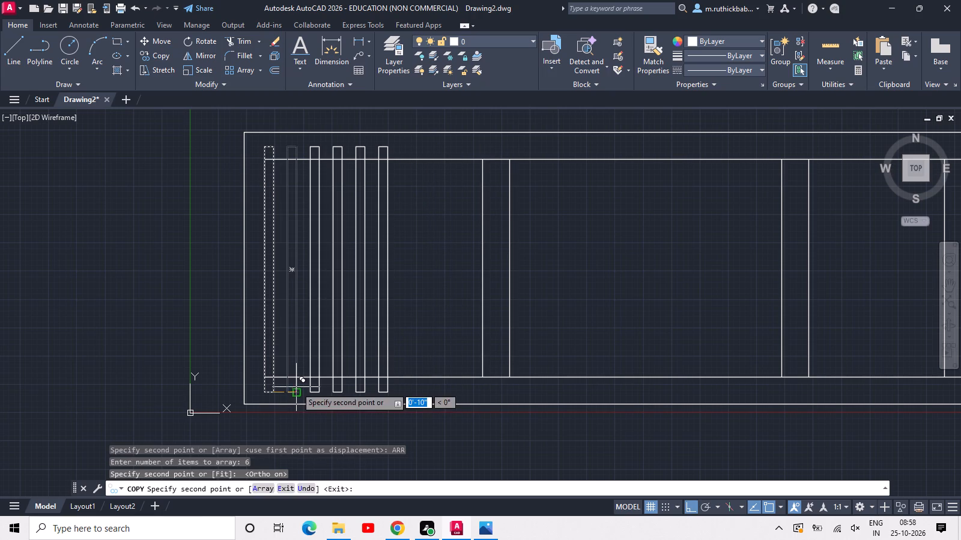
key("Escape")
Delete all six slats together with the inner frame's left line.
scroll(374, 333, "down", 2)
scroll(387, 325, "up", 1)
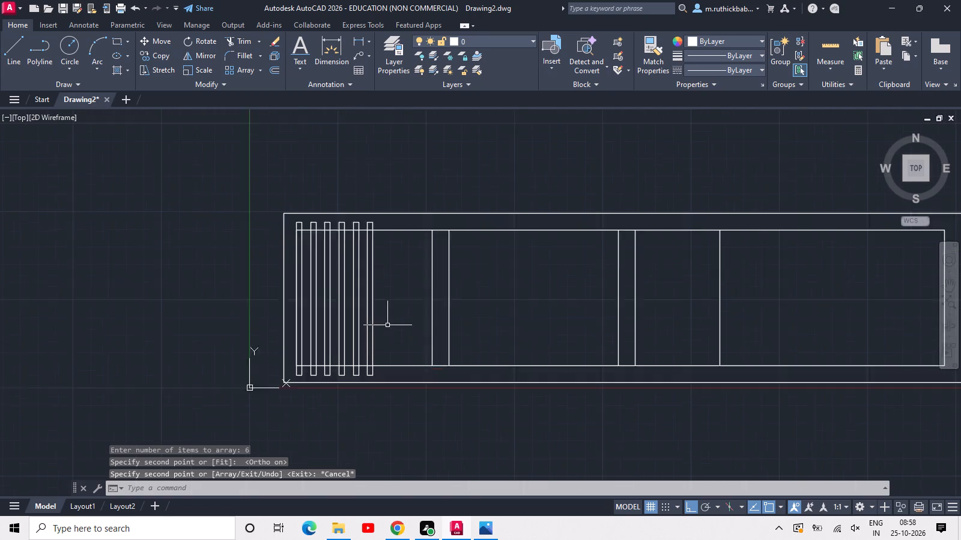
scroll(387, 325, "up", 1)
left_click(383, 307)
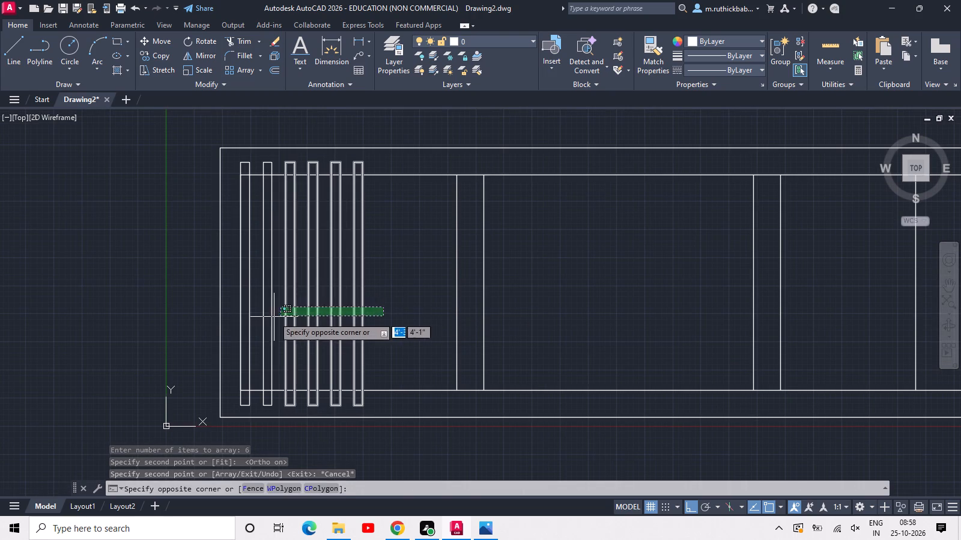
left_click(235, 326)
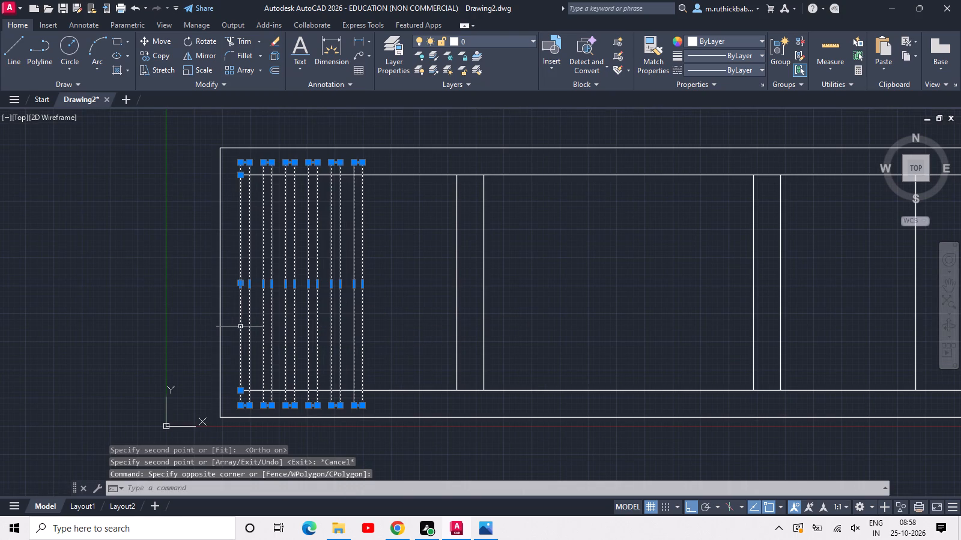
key("Delete")
Draw a narrower slat about 2" wide and 8'-7" tall at the left end of the inner frame.
type("REC")
key("space")
left_click(239, 399)
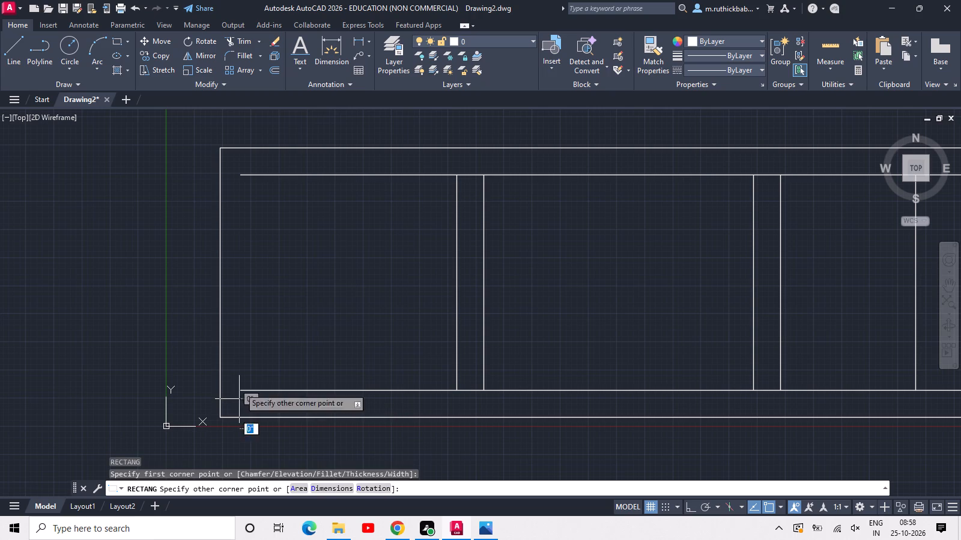
left_click(244, 167)
key("Escape")
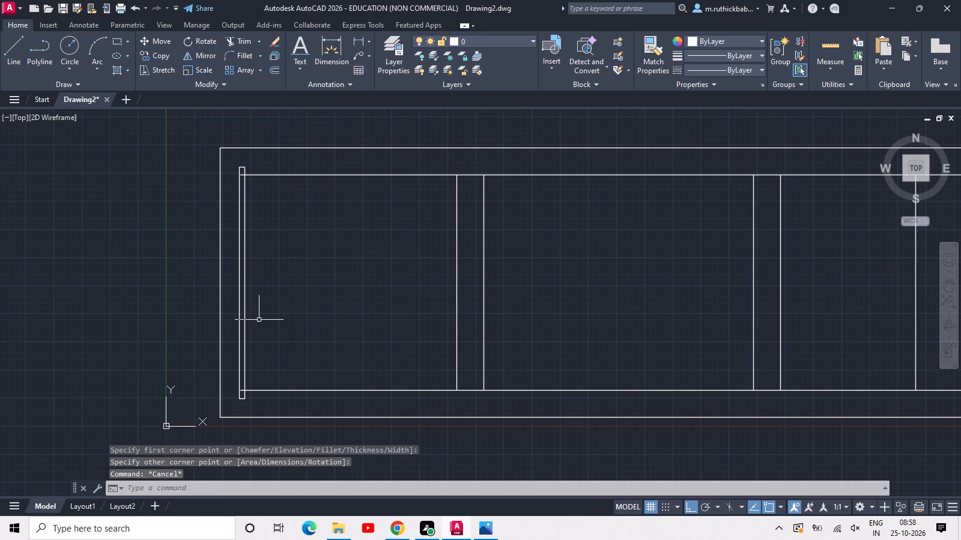
Copy the narrow slat horizontally to the right as an array of 6 items spaced about 4" apart.
key("c")
type("O")
key("space")
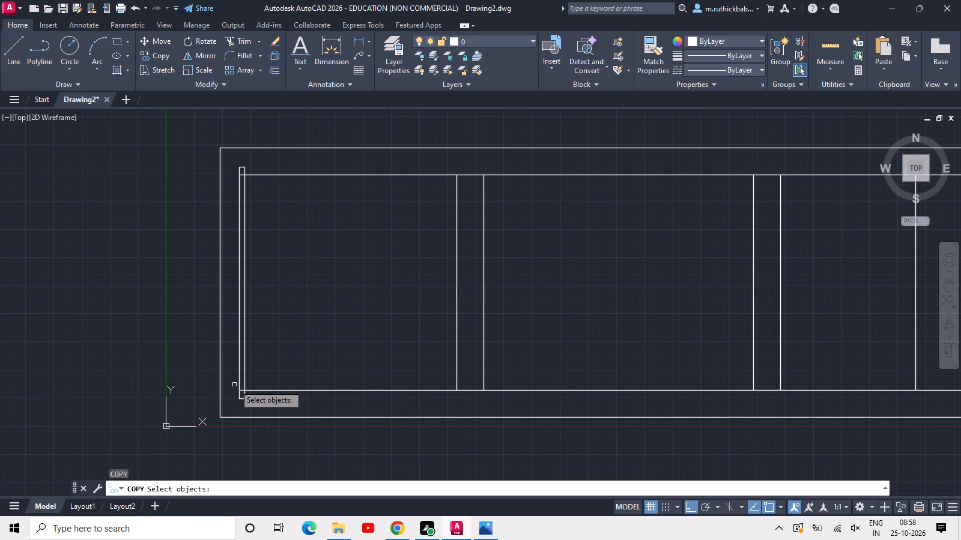
left_click(242, 399)
key("space")
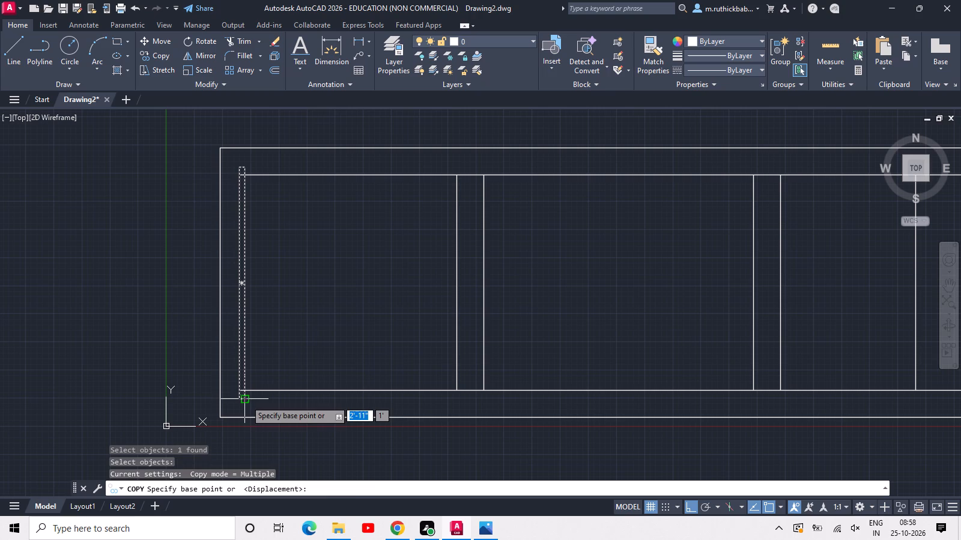
left_click(246, 400)
type("ARR 6")
key("space")
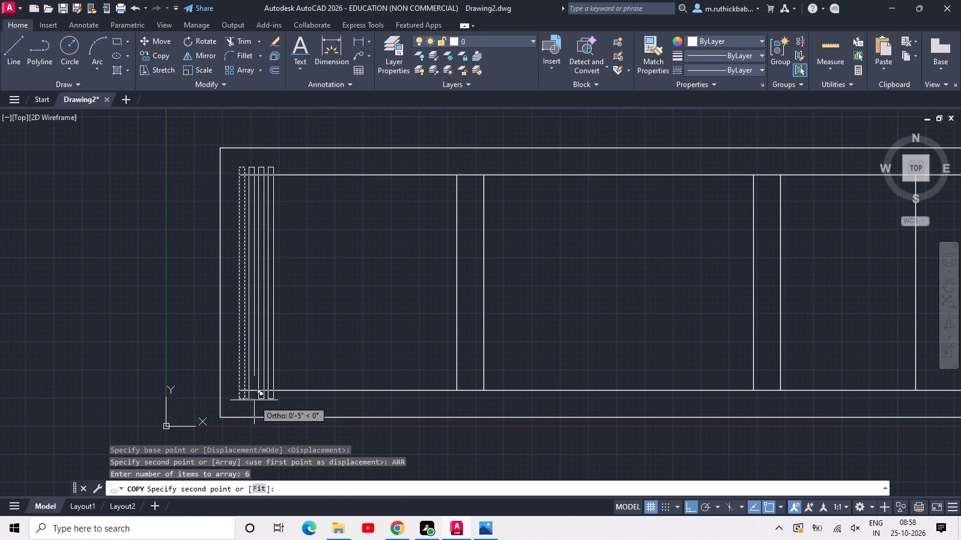
left_click(253, 400)
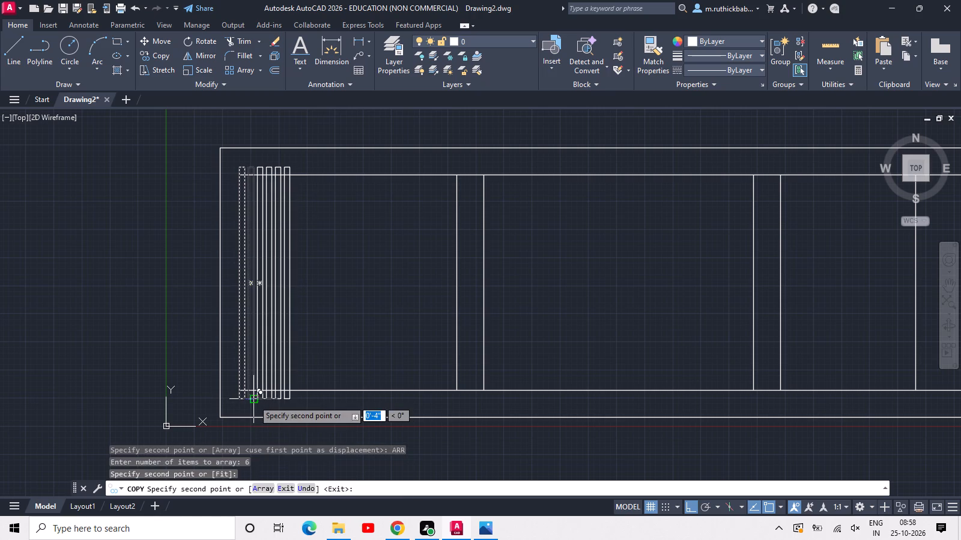
key("Escape")
Trim the inner frame's top and bottom lines where they cross the rightmost slat.
scroll(283, 149, "up", 3)
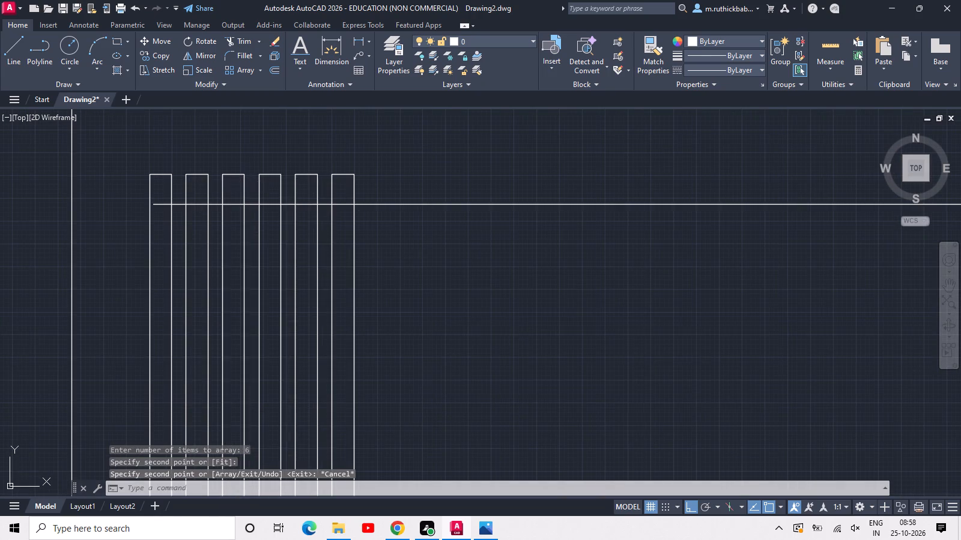
scroll(239, 192, "up", 1)
key("t")
key("r")
key("space")
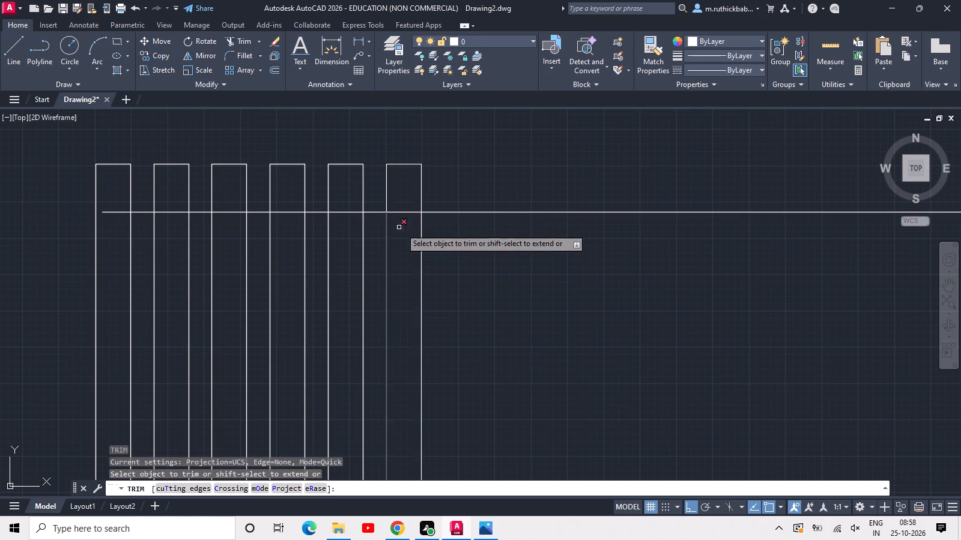
left_click(402, 228)
left_click(405, 196)
scroll(405, 196, "down", 3)
middle_click_drag(407, 364, 408, 352)
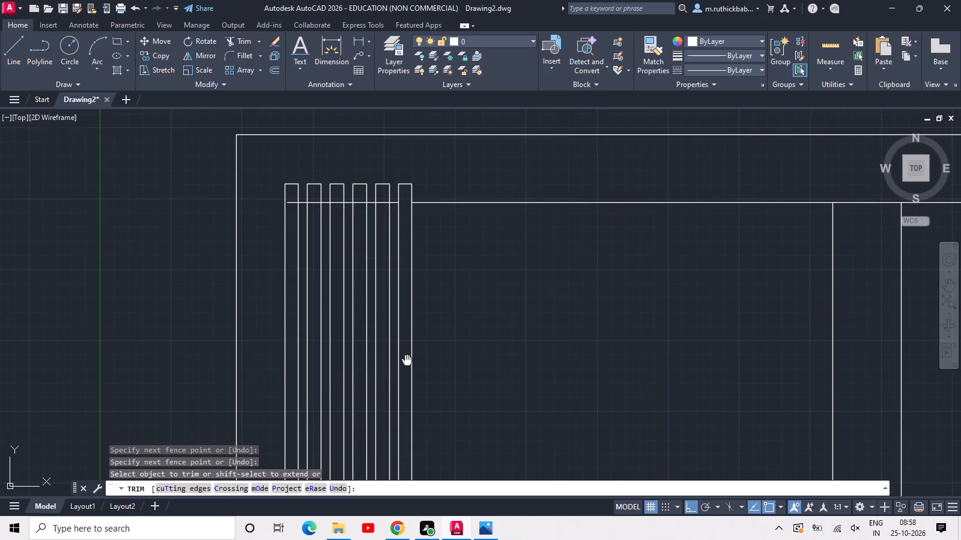
middle_click_drag(408, 352, 440, 145)
scroll(416, 422, "down", 2)
scroll(423, 464, "up", 2)
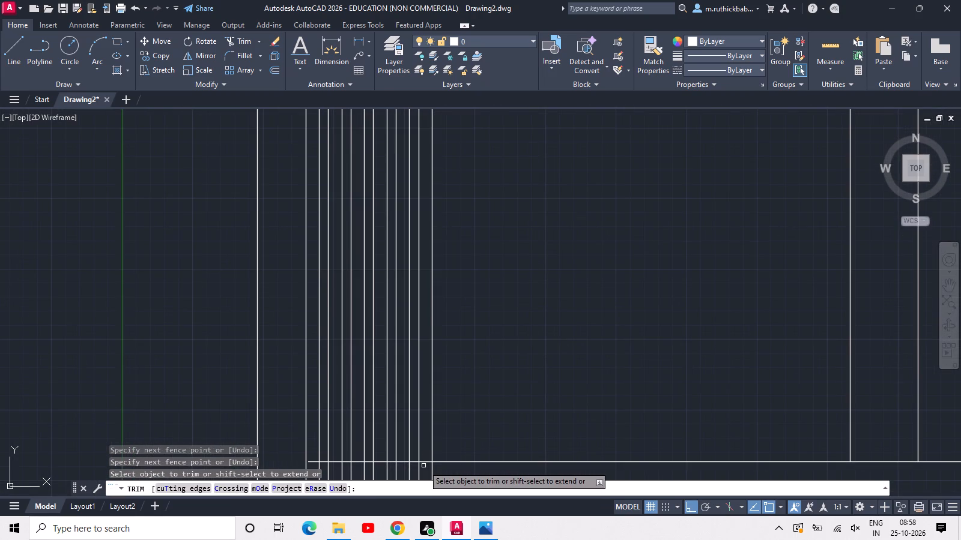
left_click(423, 466)
left_click(424, 451)
key("Escape")
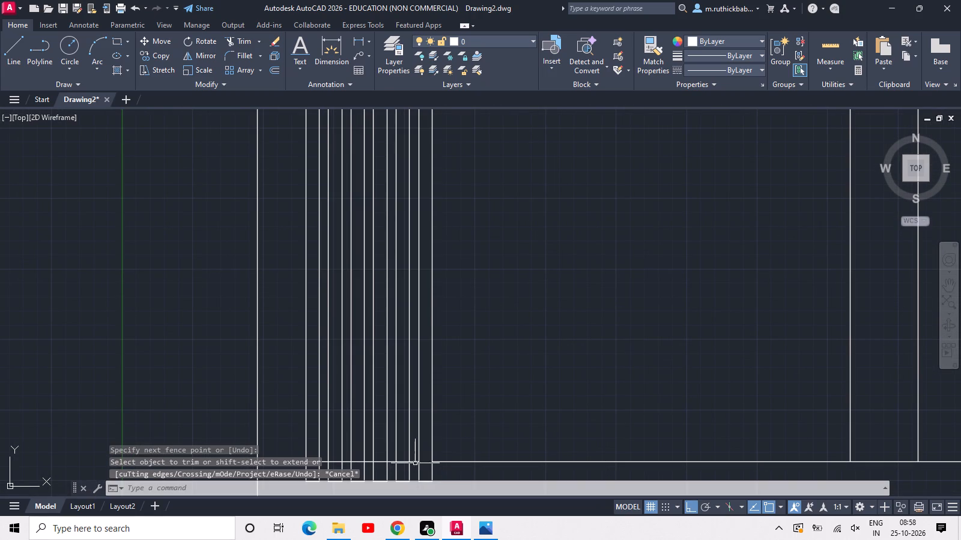
Delete the leftover top and bottom frame line pieces running across the remaining slats.
left_click(413, 461)
scroll(417, 317, "down", 1)
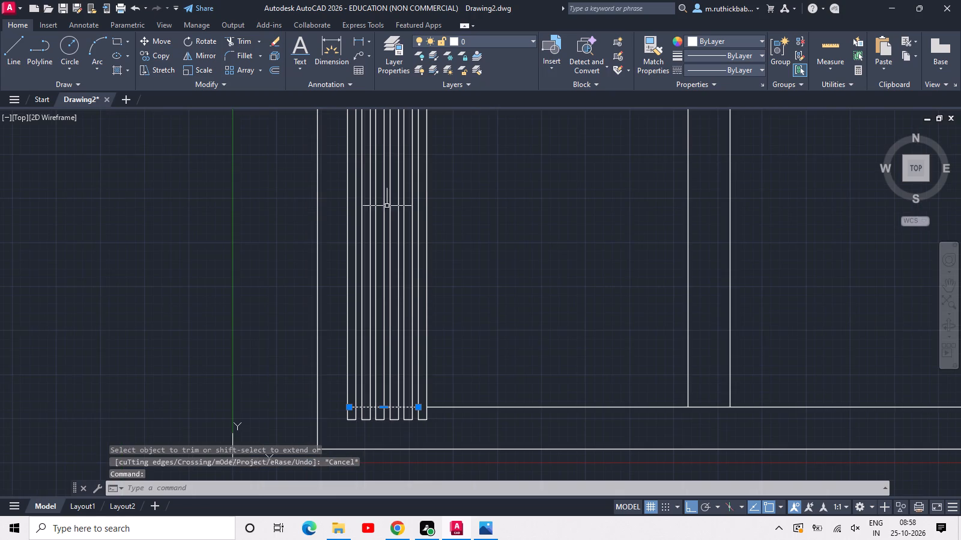
middle_click_drag(392, 144, 351, 359)
scroll(361, 278, "up", 3)
left_click(357, 288)
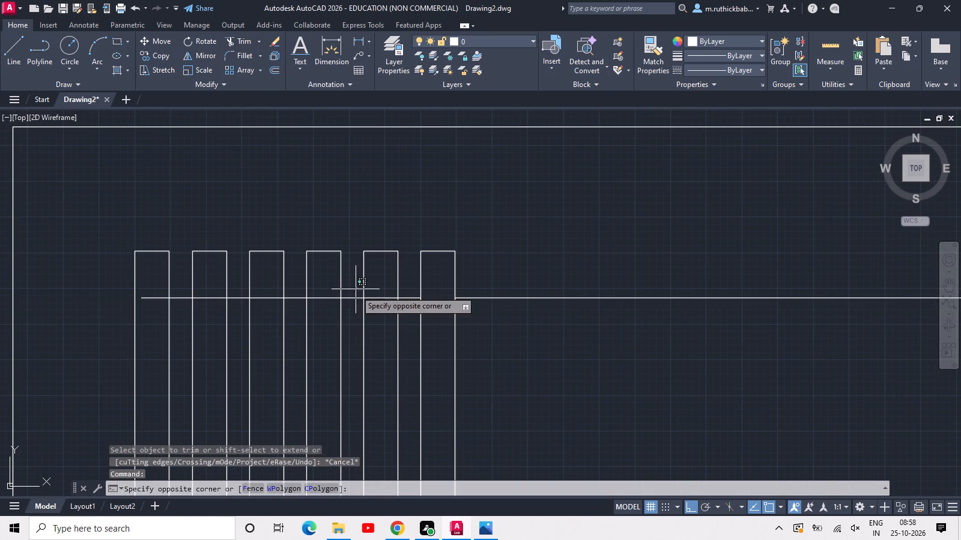
left_click(348, 314)
key("Delete")
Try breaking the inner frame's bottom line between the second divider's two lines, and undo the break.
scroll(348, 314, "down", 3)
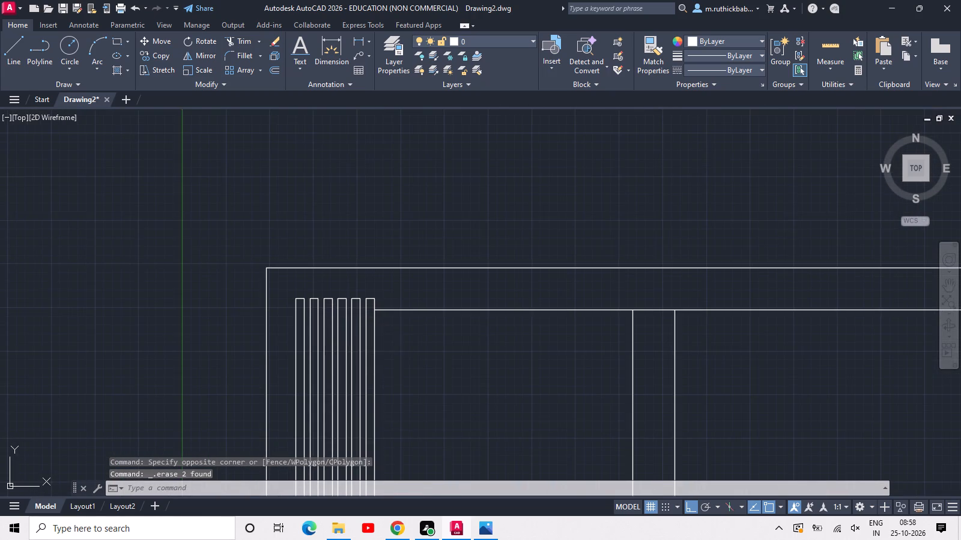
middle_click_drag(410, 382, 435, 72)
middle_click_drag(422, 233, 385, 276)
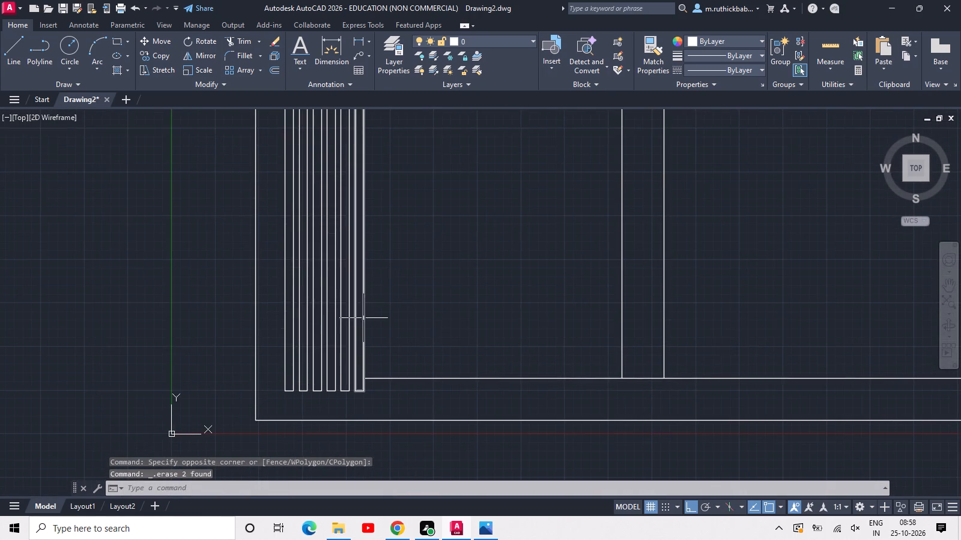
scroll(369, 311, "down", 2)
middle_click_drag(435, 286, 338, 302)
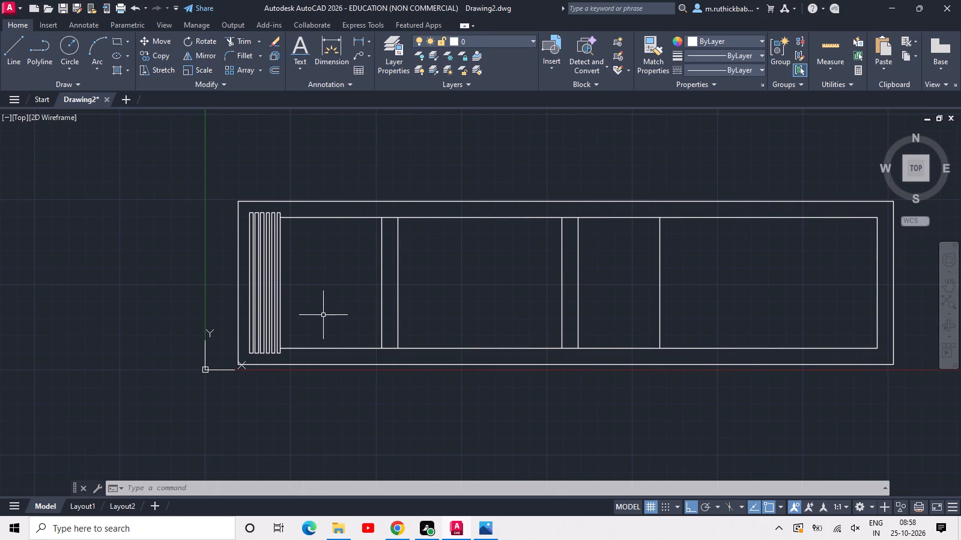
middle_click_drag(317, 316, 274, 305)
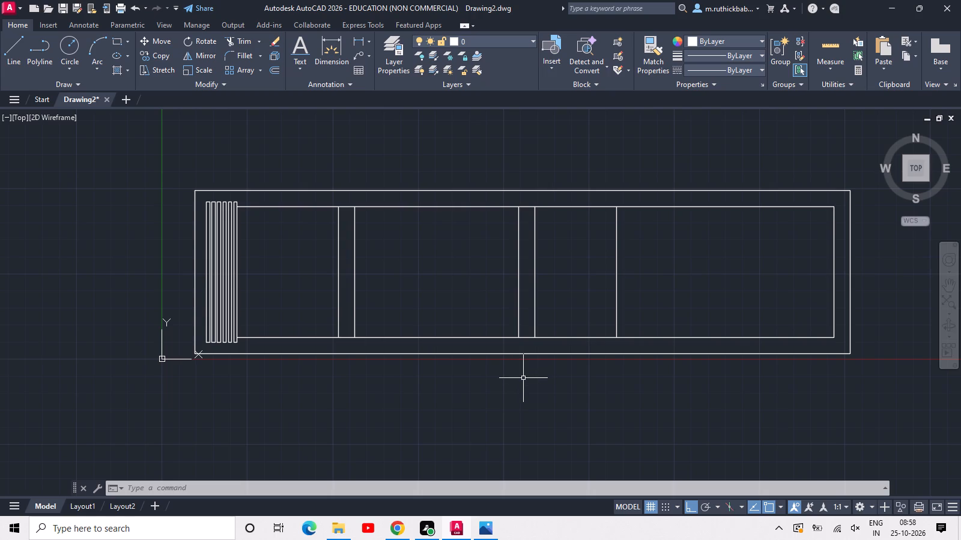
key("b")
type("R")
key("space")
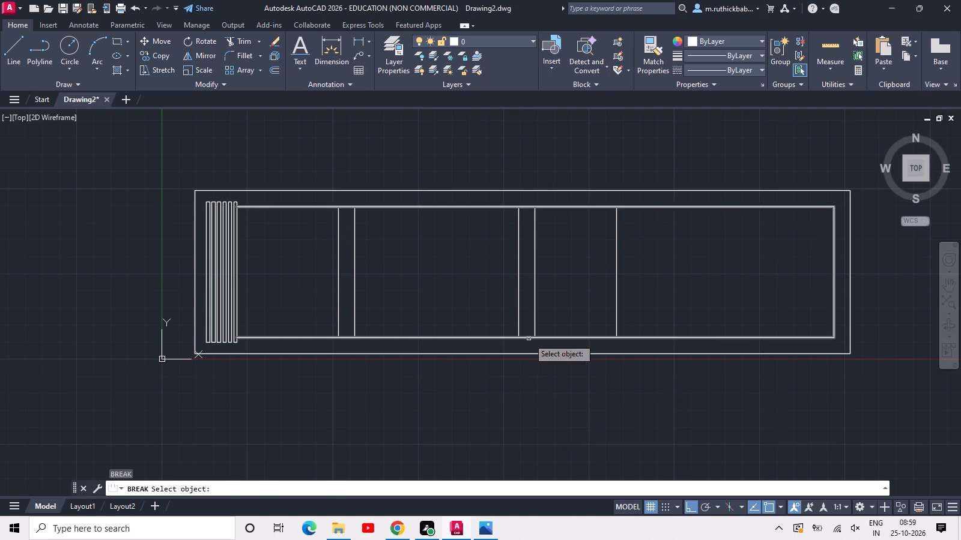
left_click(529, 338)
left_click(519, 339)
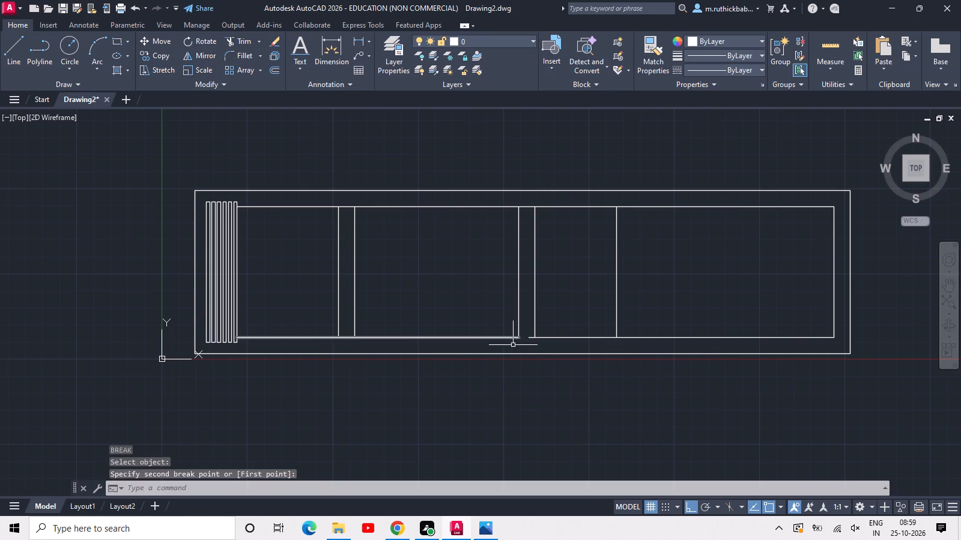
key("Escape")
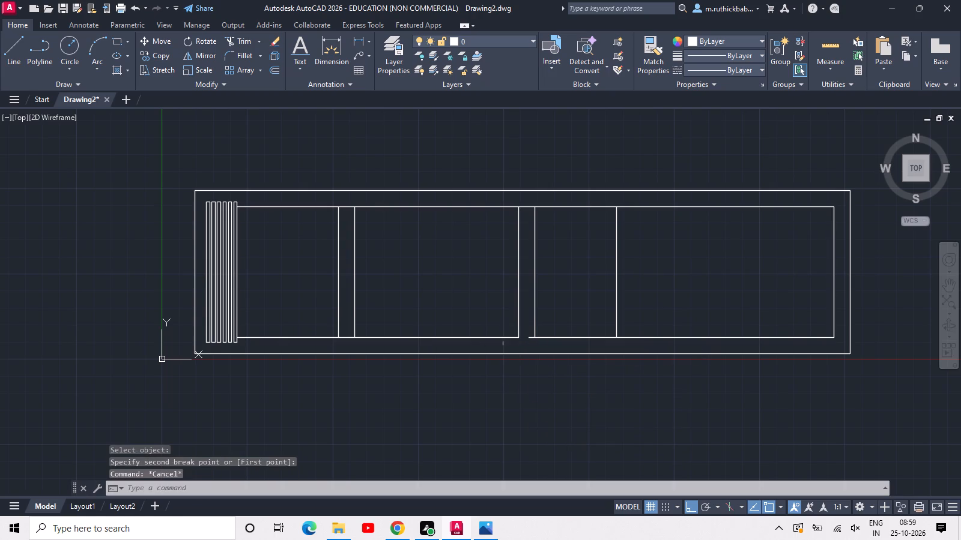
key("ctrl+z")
Break the inner frame's bottom line at a single point, where it meets the second divider's left line.
type("BR")
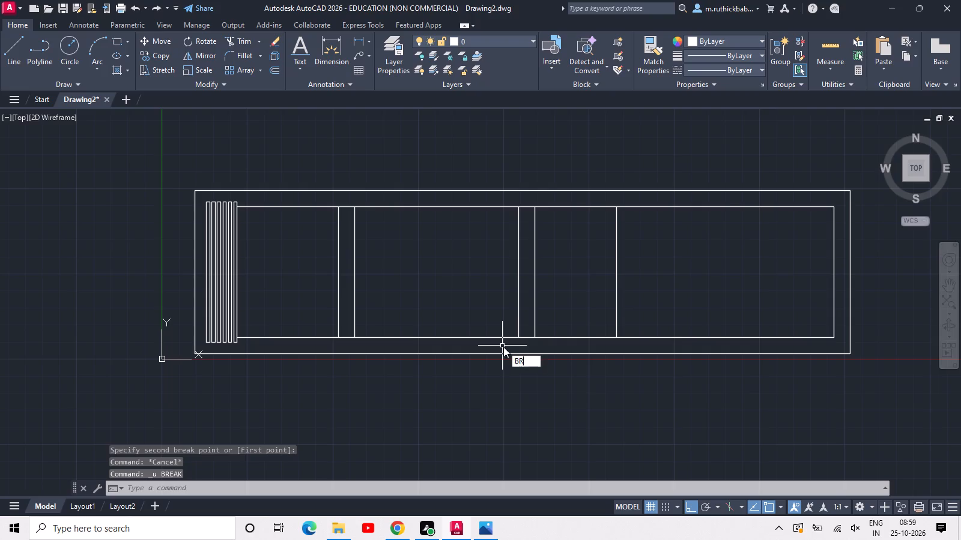
left_click(530, 390)
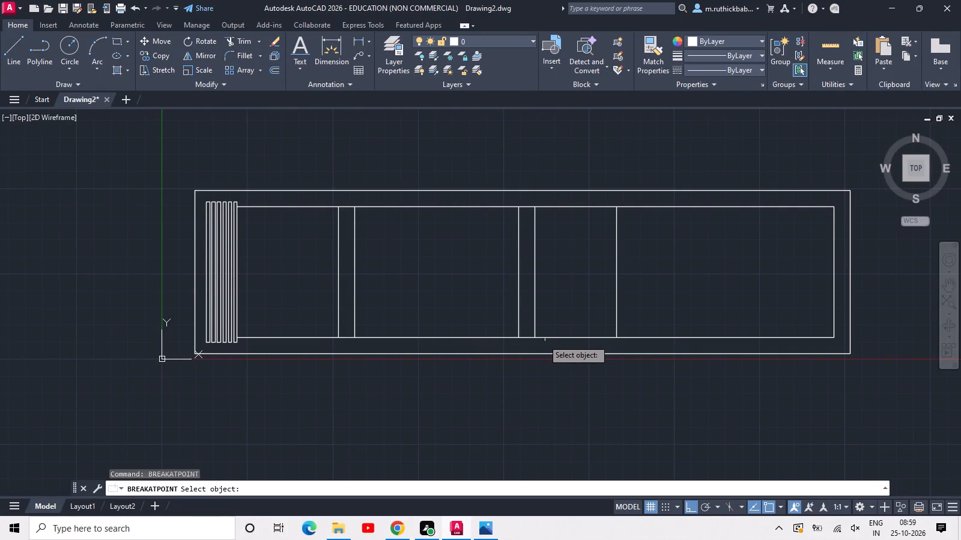
left_click(530, 338)
key("space")
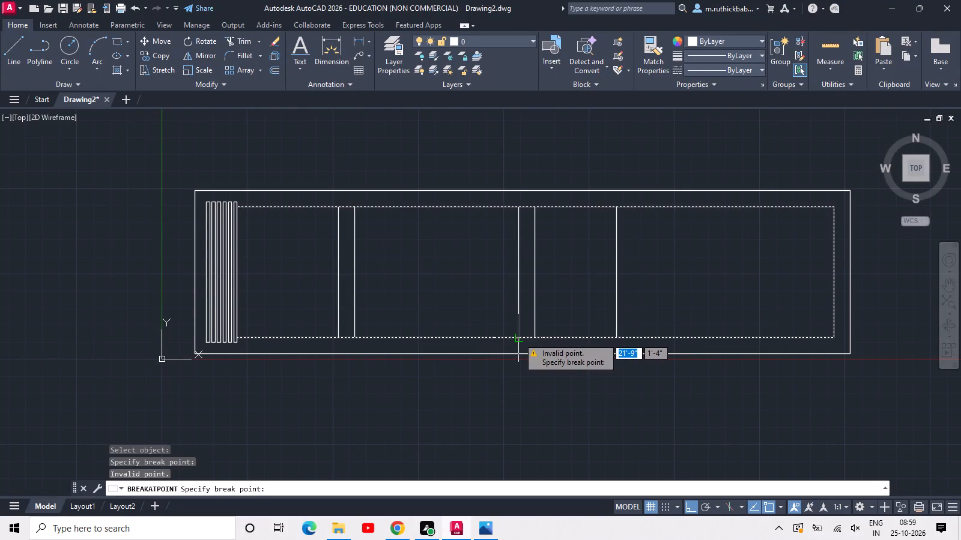
left_click(518, 338)
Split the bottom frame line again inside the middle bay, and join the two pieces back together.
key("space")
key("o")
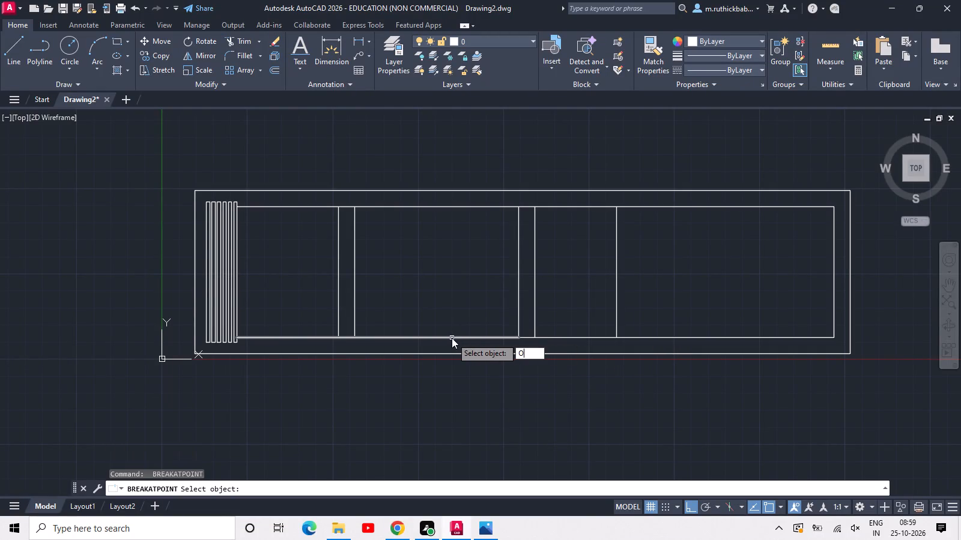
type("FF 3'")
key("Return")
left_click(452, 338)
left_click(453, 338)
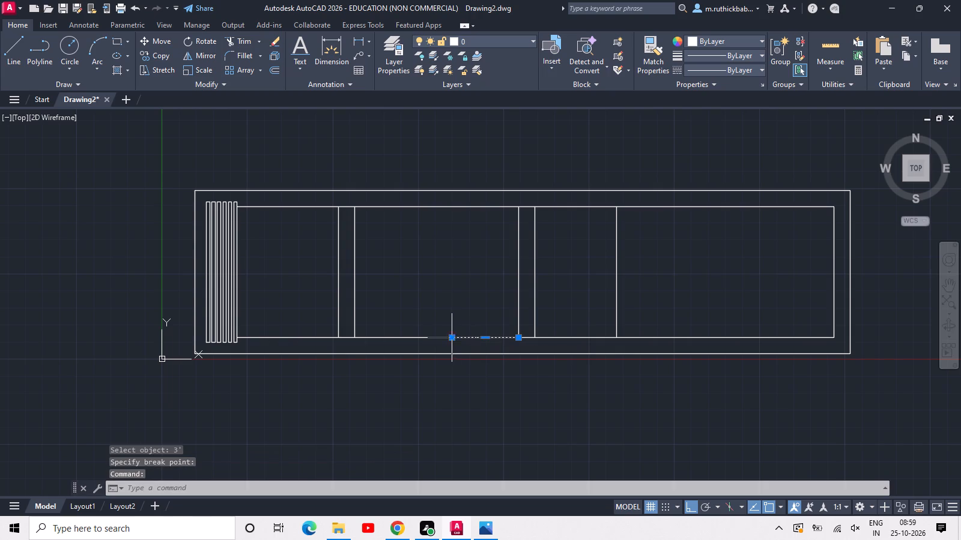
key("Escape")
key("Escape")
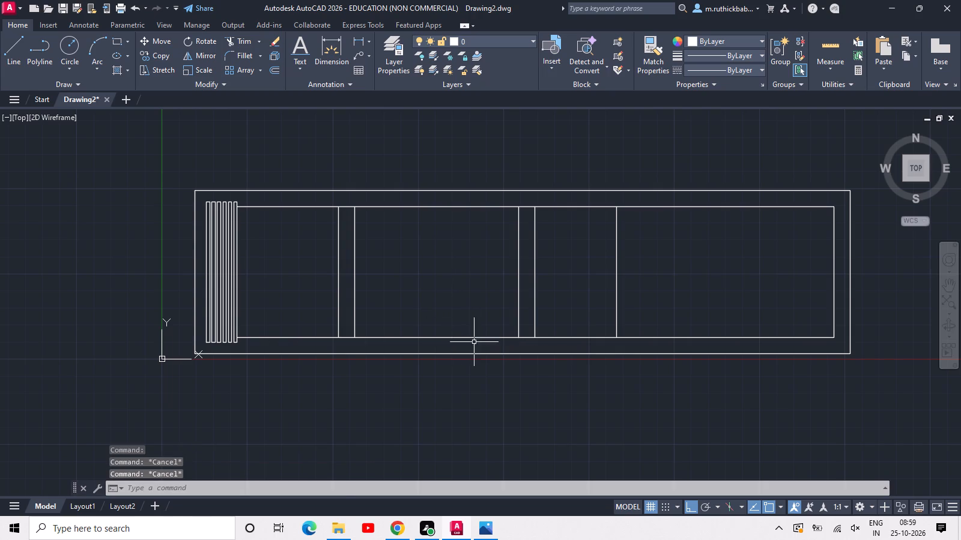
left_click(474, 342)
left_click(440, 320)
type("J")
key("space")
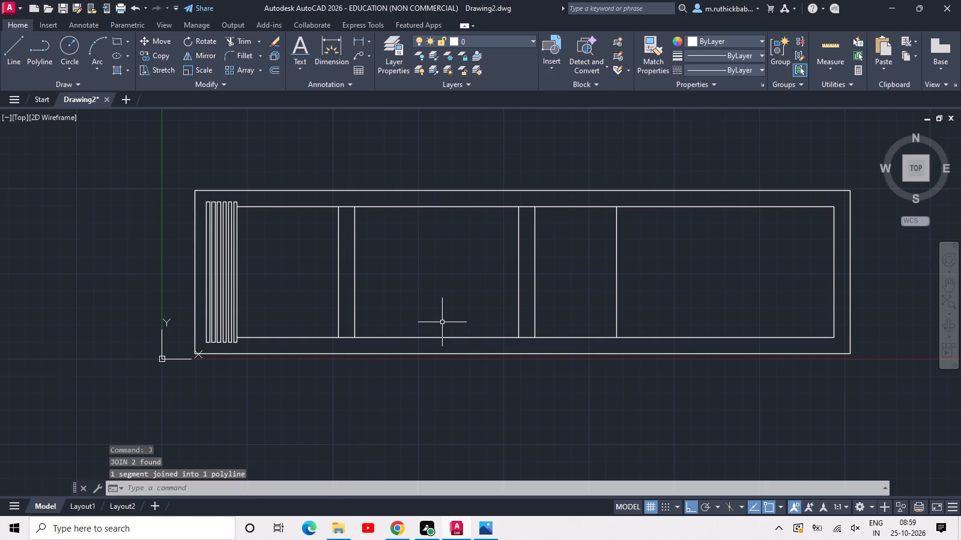
Offset the bottom line left of the second divider 3' upward, and offset that new line 3" upward to form a rail.
type("OFF")
key("space")
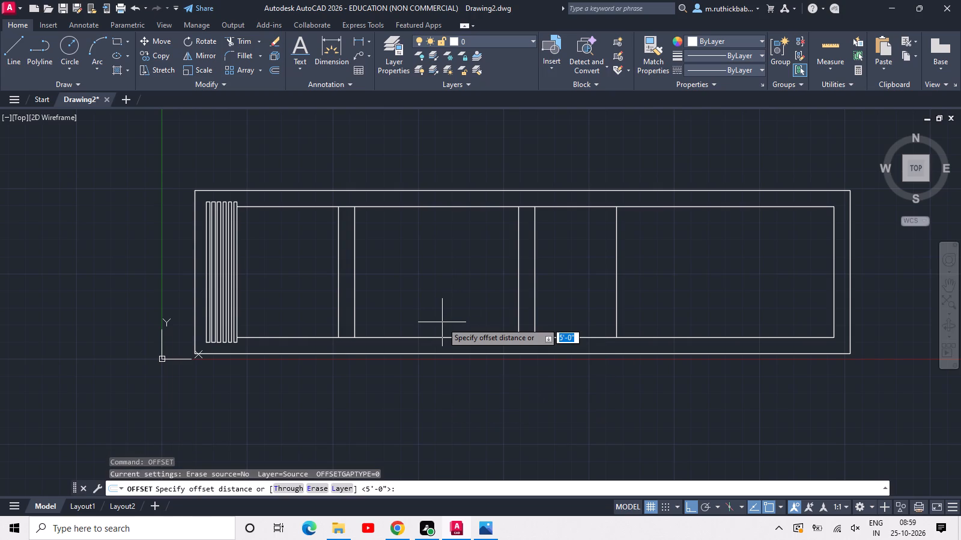
type("3'")
key("space")
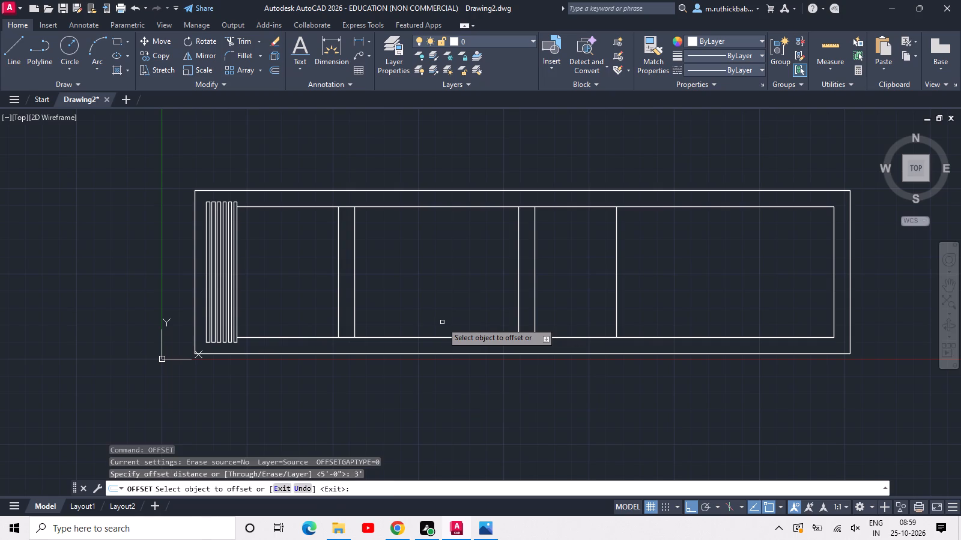
left_click(441, 338)
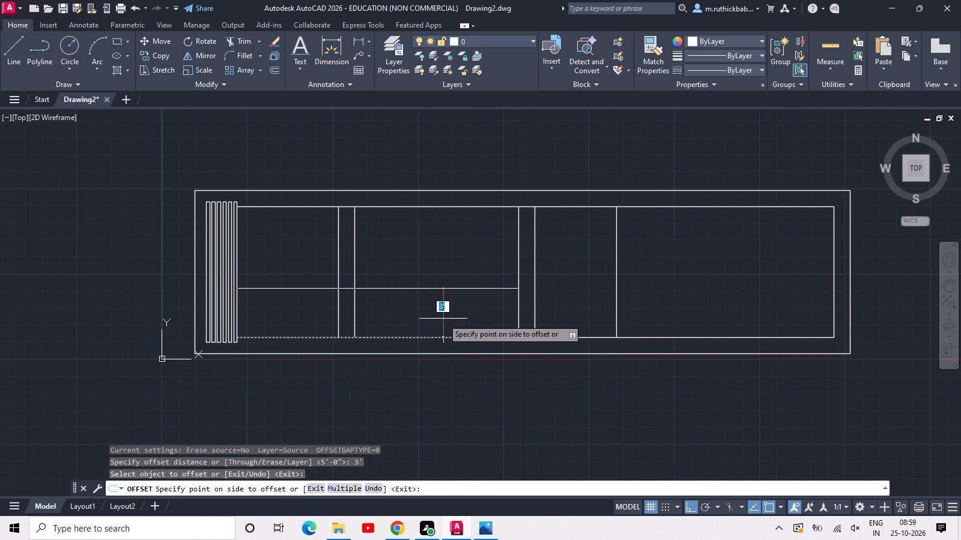
left_click(443, 319)
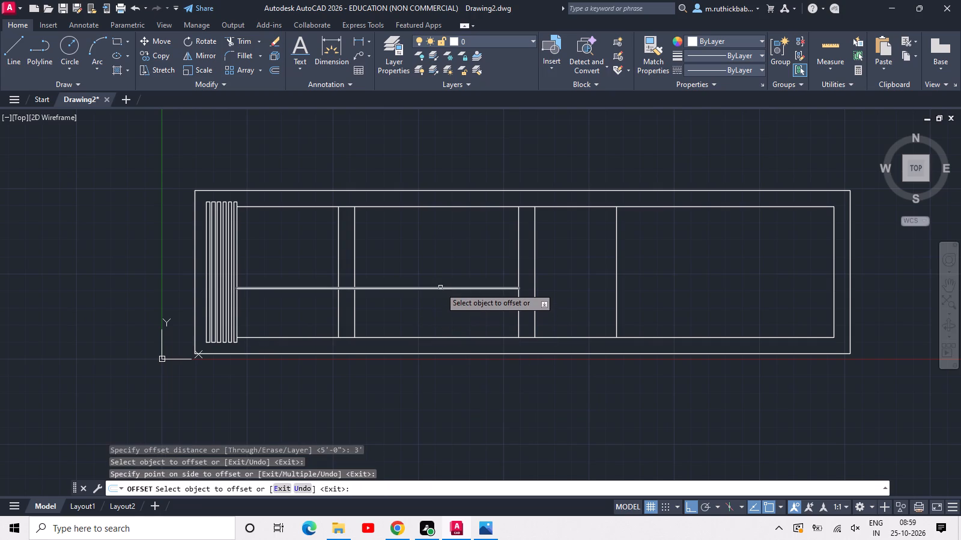
left_click(440, 287)
type("3")
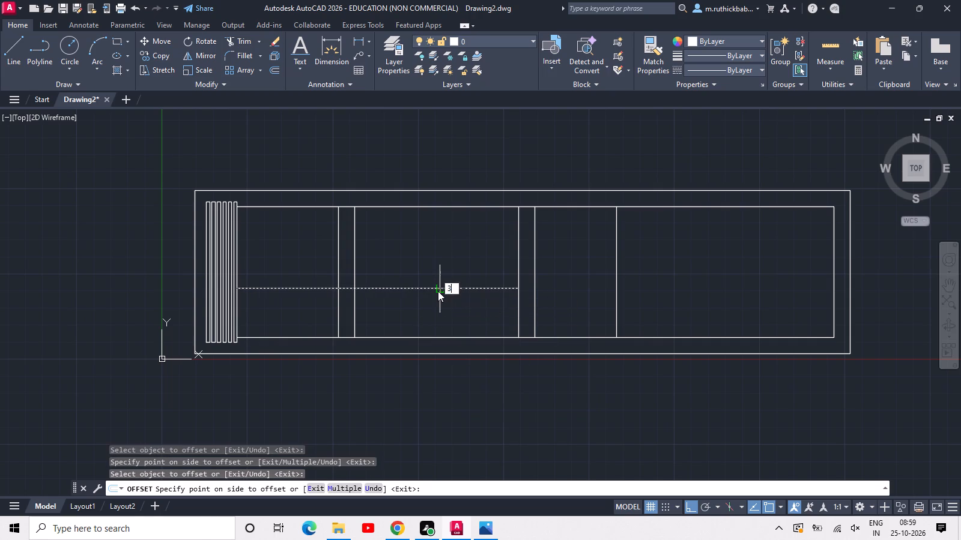
key("space")
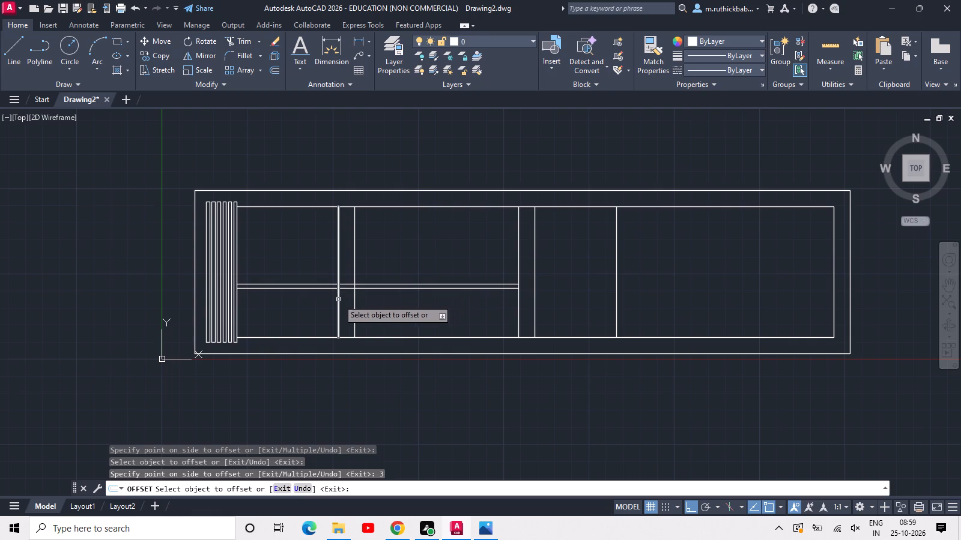
key("Escape")
Trim both horizontal rail lines where they cross between the first divider's two vertical lines.
type("TR")
key("space")
key("space")
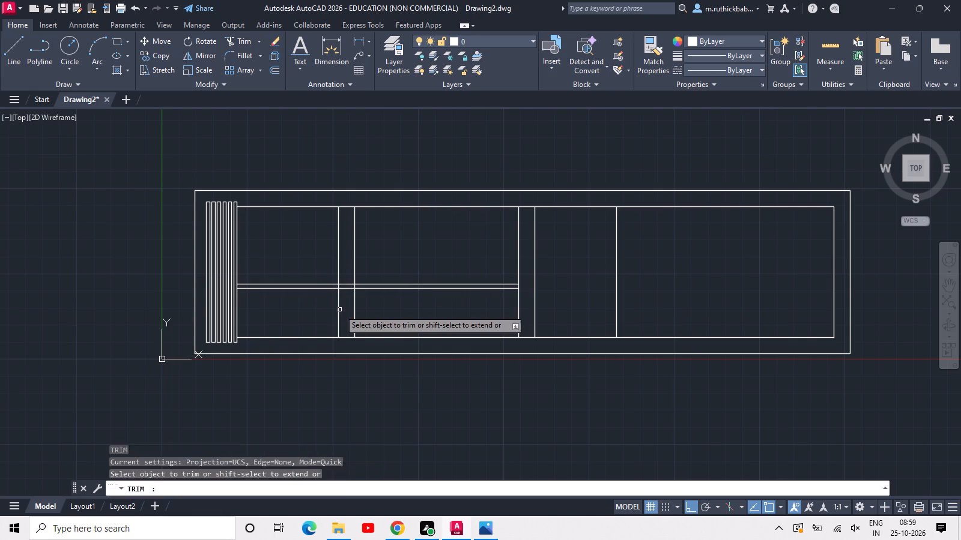
left_click(344, 298)
left_click(350, 259)
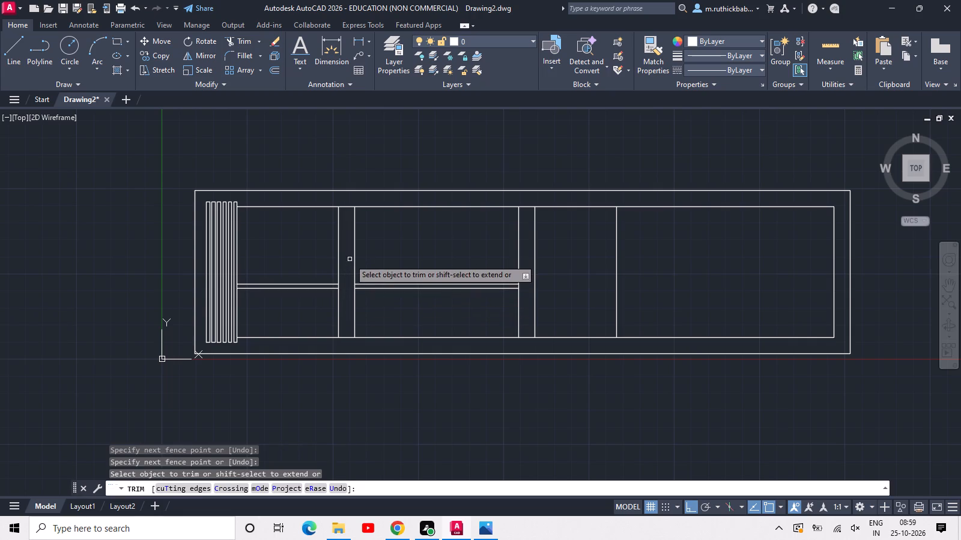
key("Escape")
key("Escape")
Save the drawing in Documents under the name RESIDENTIAL ELEVATION.
key("ctrl+s")
key("ctrl+s")
key("ctrl+s")
key("ctrl+s")
key("ctrl+s")
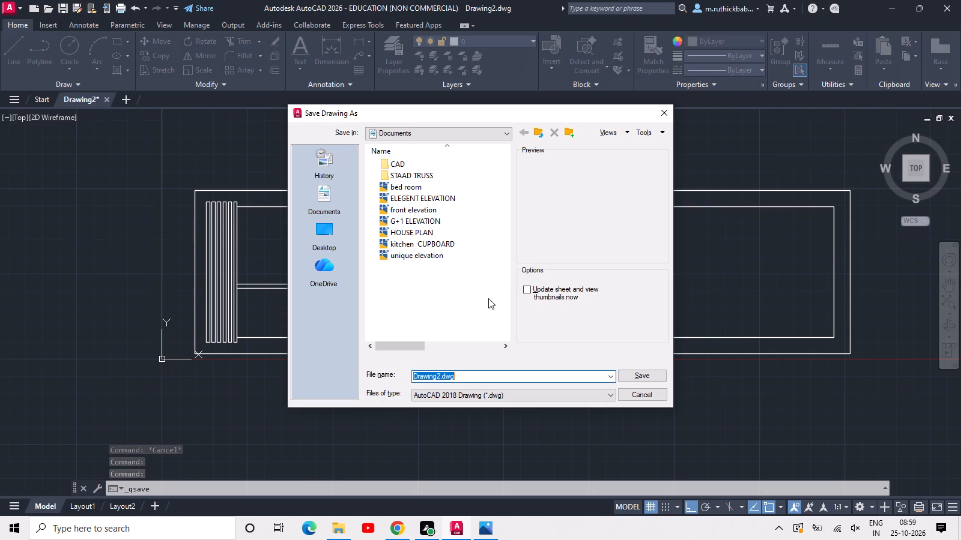
type("RESIDENTIAL")
key("space")
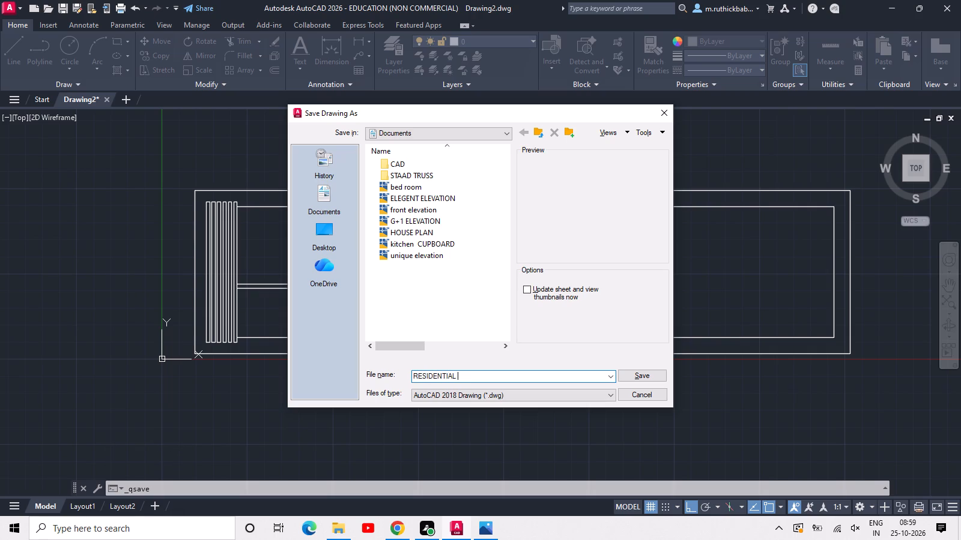
type("ELEVATION")
key("Return")
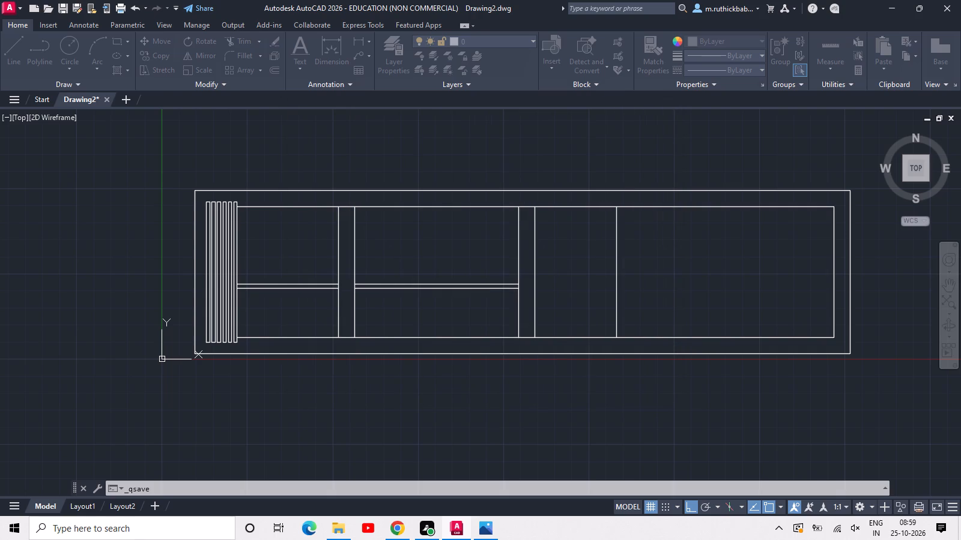
key("ctrl+s")
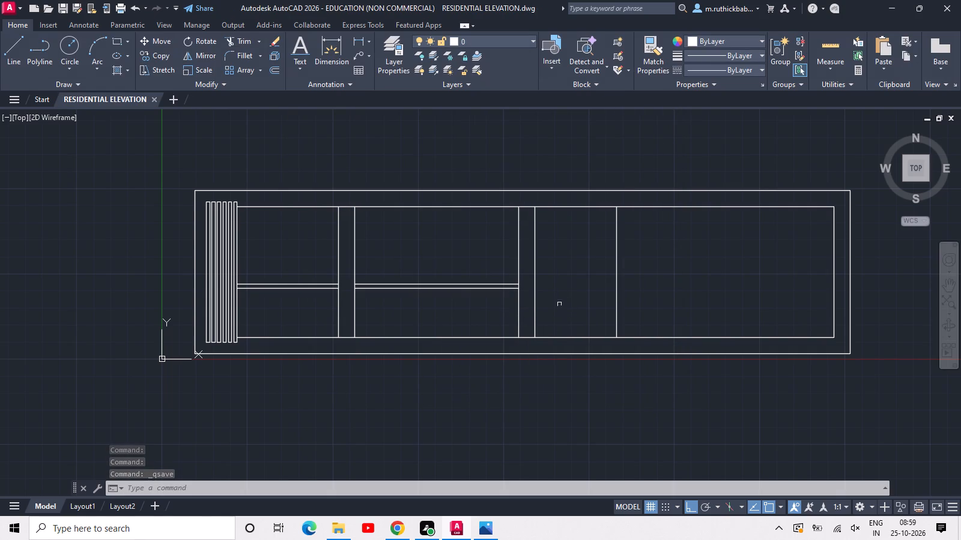
Draw a rectangle about 9'-2" by 1'-5" in the last bay, from the midpoint of the inner frame's right edge.
middle_click_drag(569, 288, 384, 295)
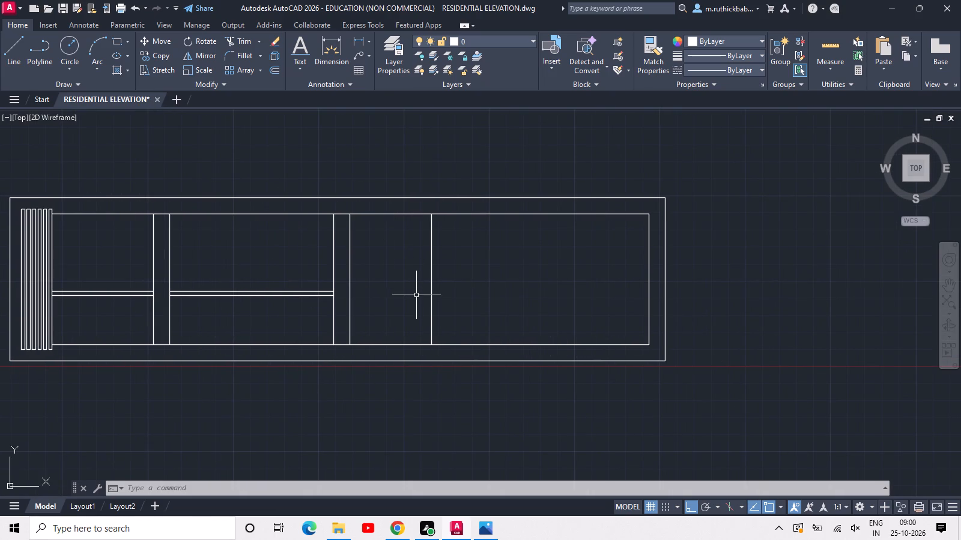
type("REC")
key("space")
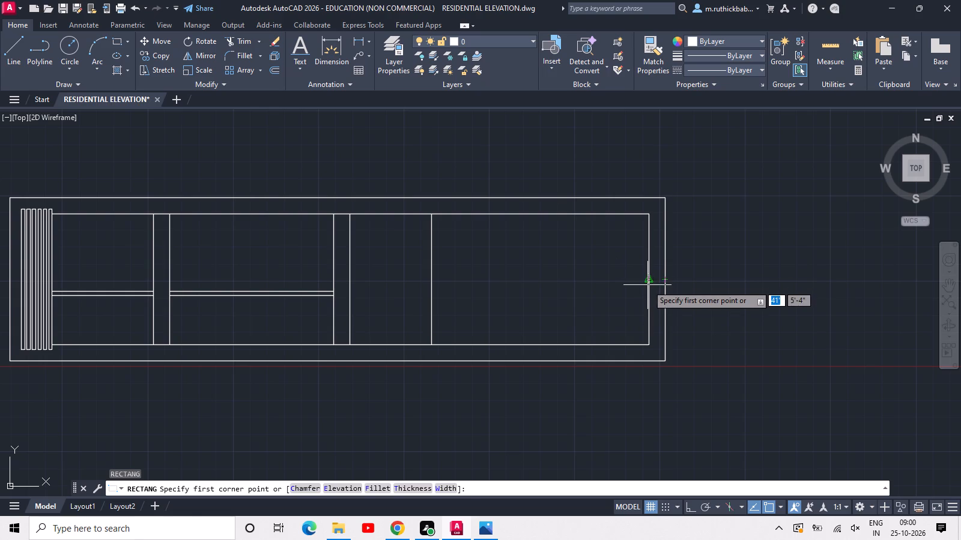
left_click(647, 283)
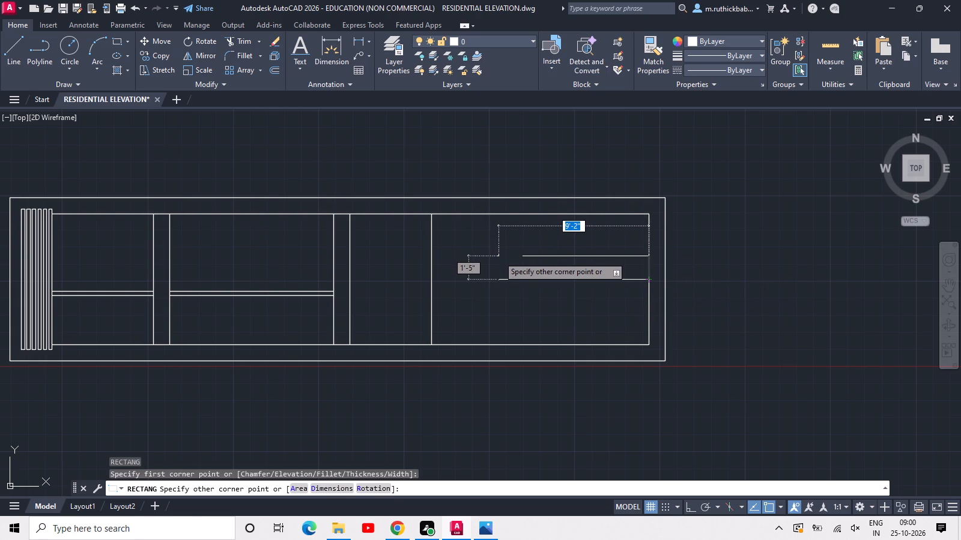
left_click(499, 256)
Copy the new rectangle about 2.5' straight down along the inner frame's right edge.
left_click_drag(556, 292, 545, 281)
left_click(476, 218)
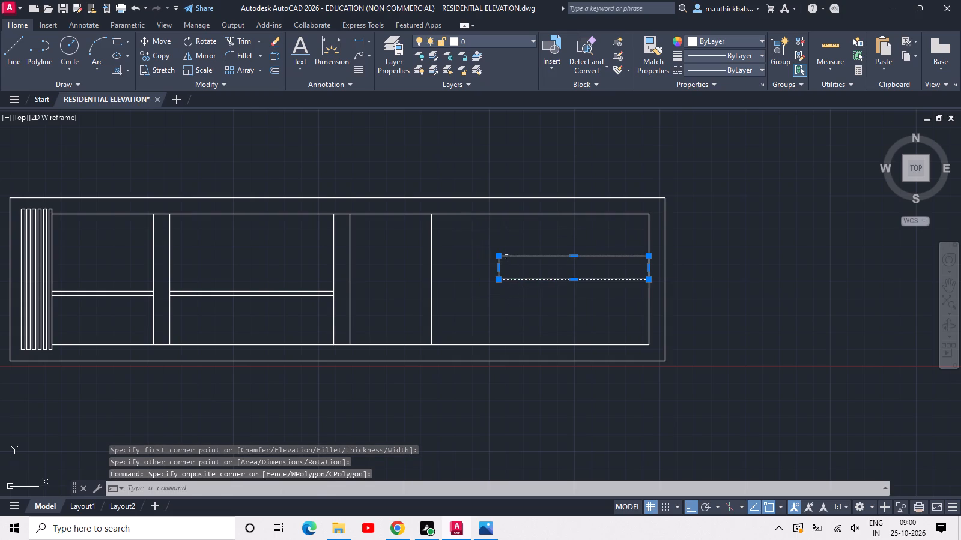
key("c")
key("o")
key("space")
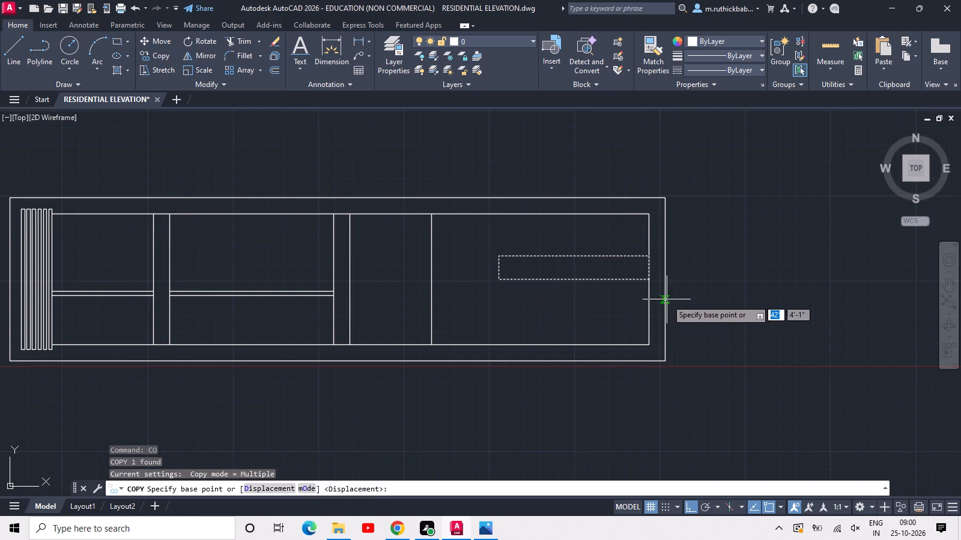
left_click(650, 283)
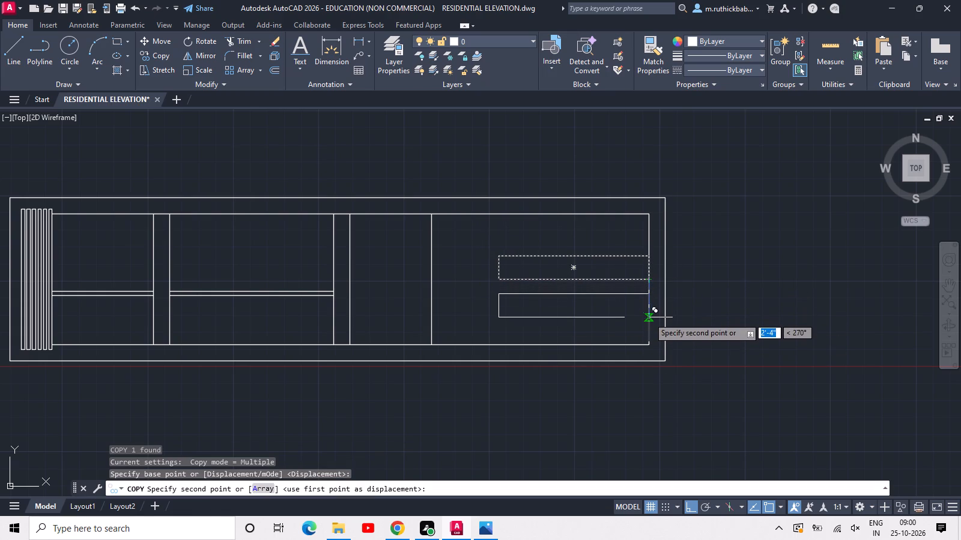
left_click(649, 320)
key("Escape")
key("Escape")
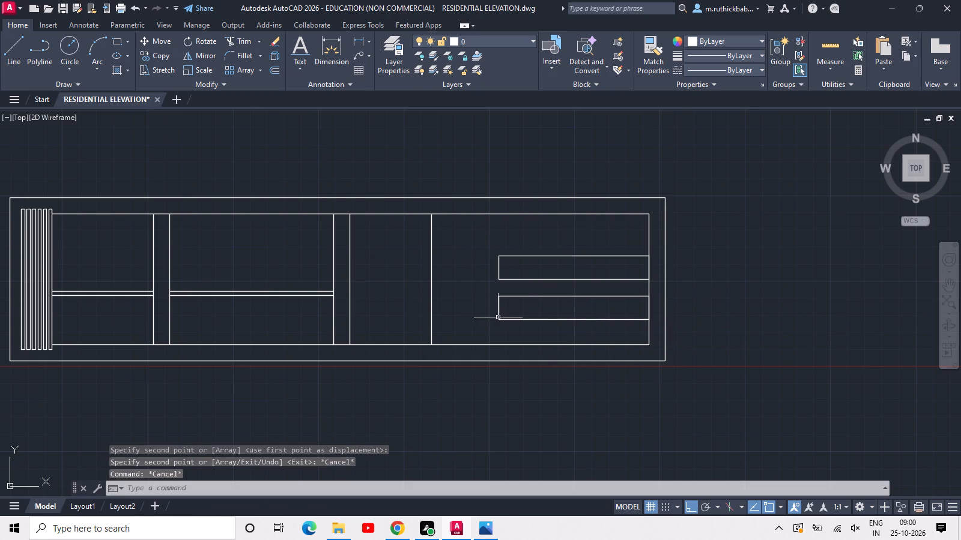
Hatch the narrow bay right of the second divider with the ANGLE pattern, trying scales 100 and 50 before applying scale 30.
left_click(114, 73)
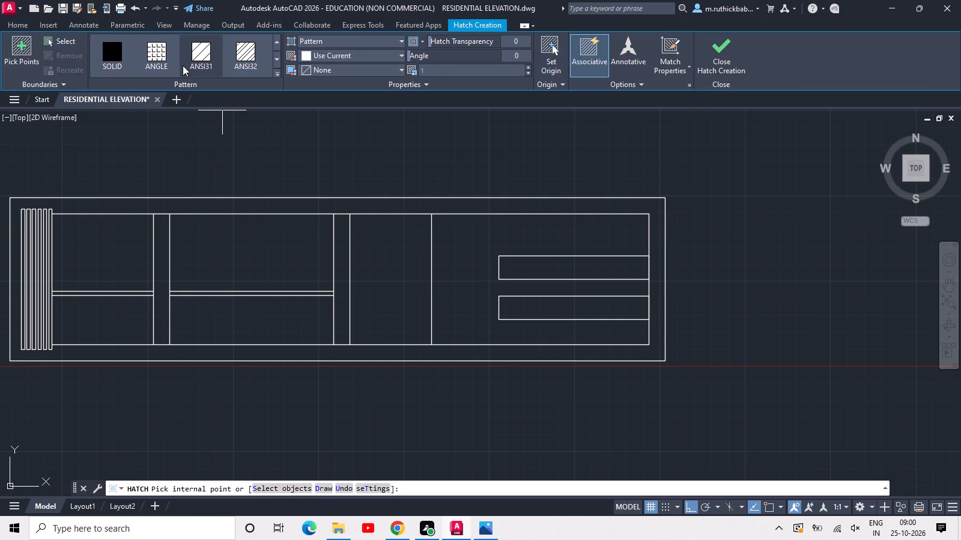
left_click(154, 57)
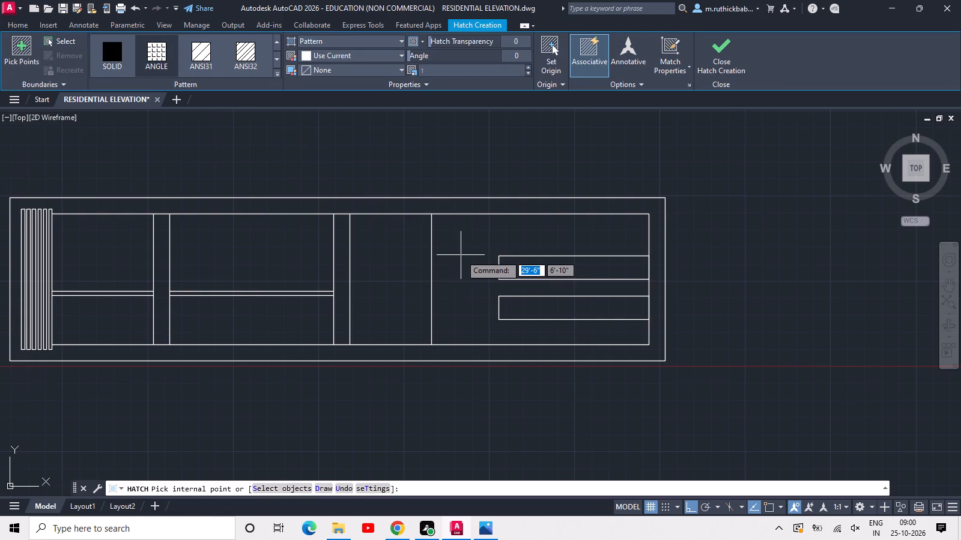
double_click(433, 68)
type("100")
key("space")
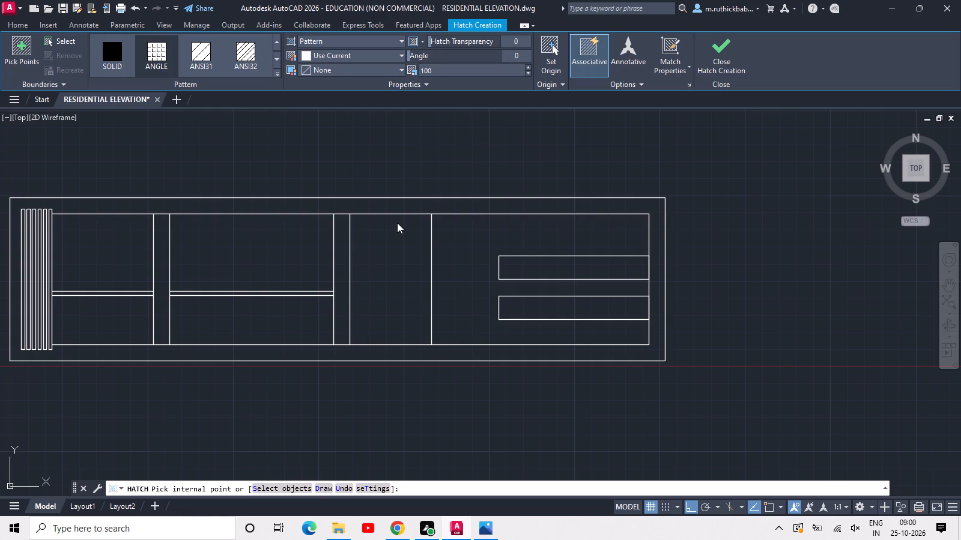
key("Return")
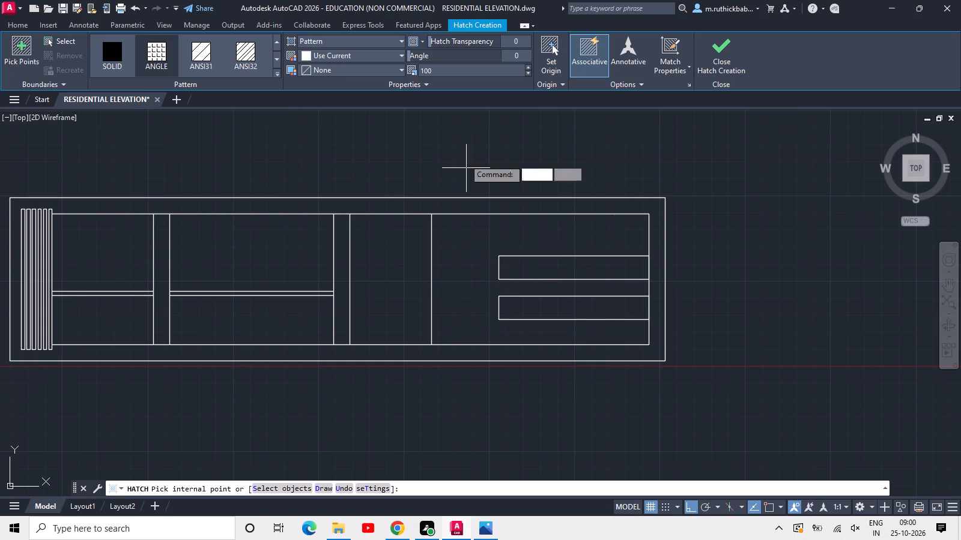
left_click_drag(433, 70, 405, 68)
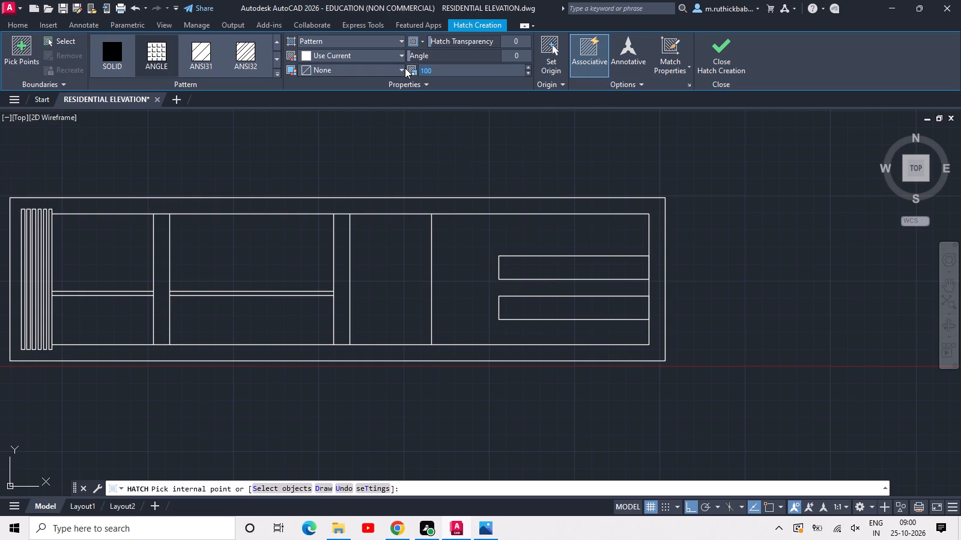
type("50")
key("Return")
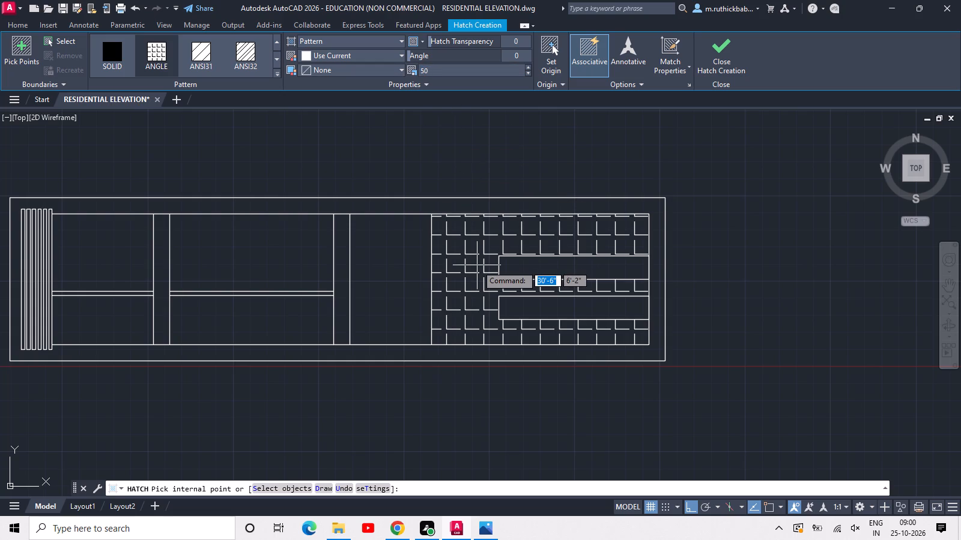
left_click_drag(452, 70, 402, 68)
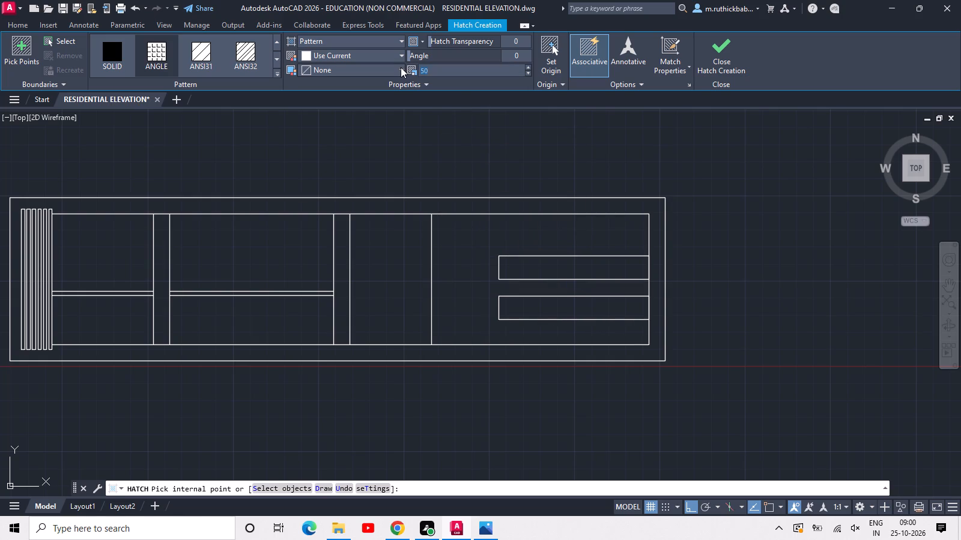
type("30")
key("Return")
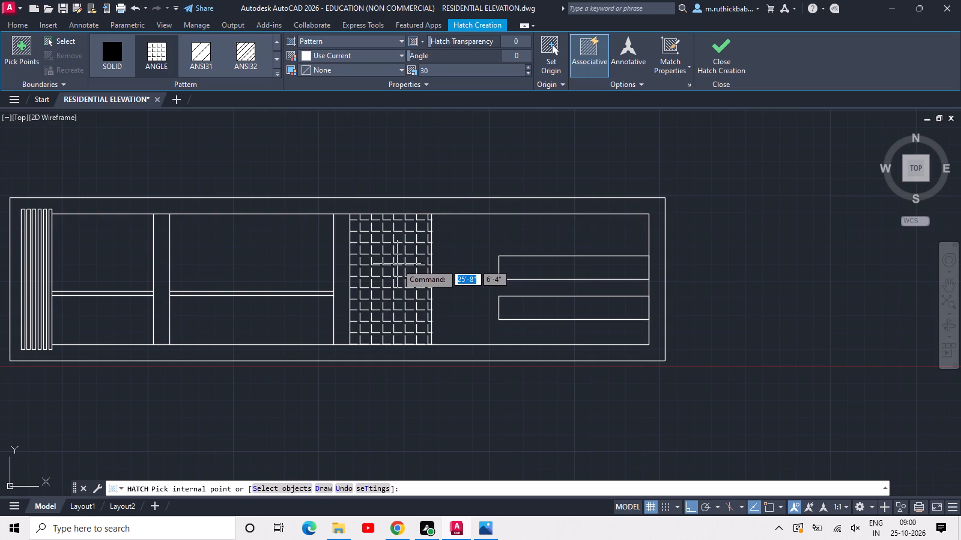
left_click(397, 264)
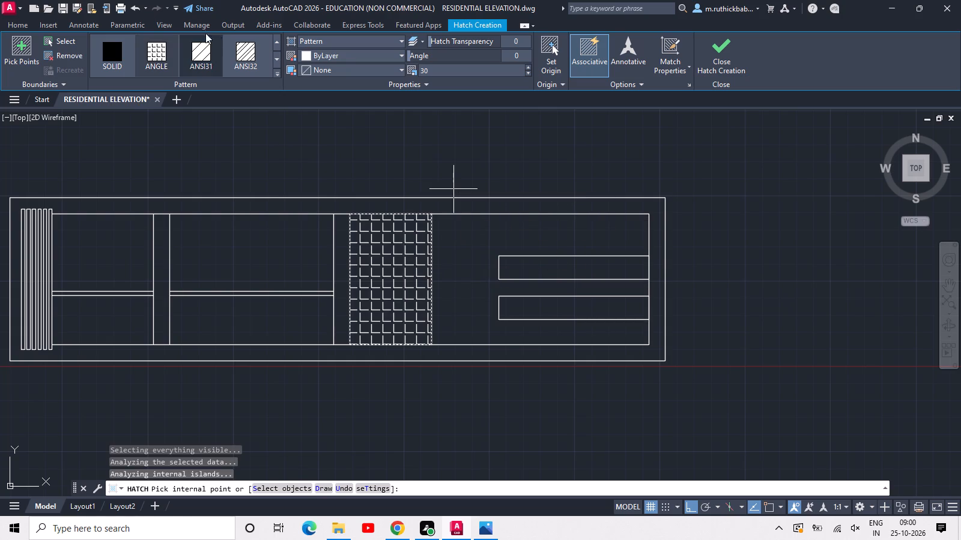
Change the hatch pattern in the narrow bay right of the second divider to ANSI37 and finish the hatch.
left_click(277, 59)
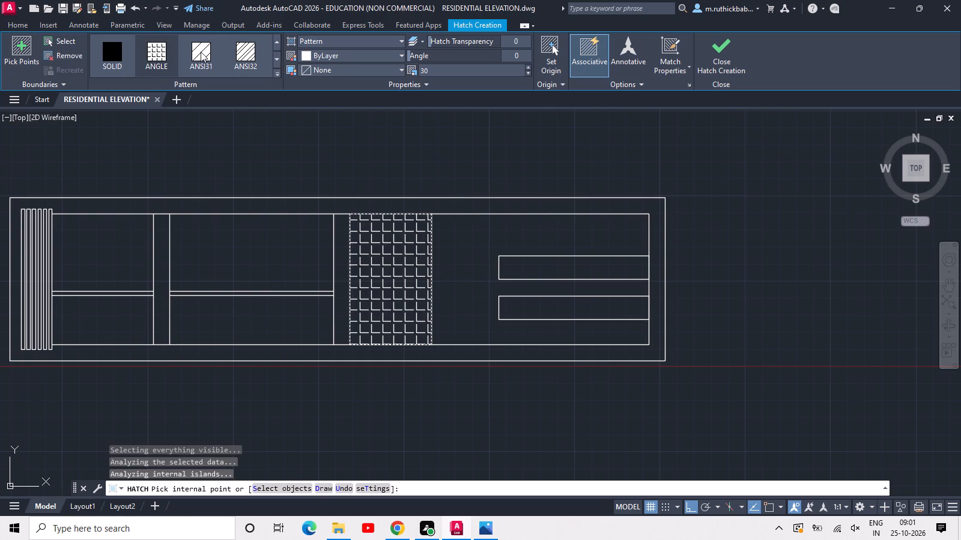
left_click(156, 58)
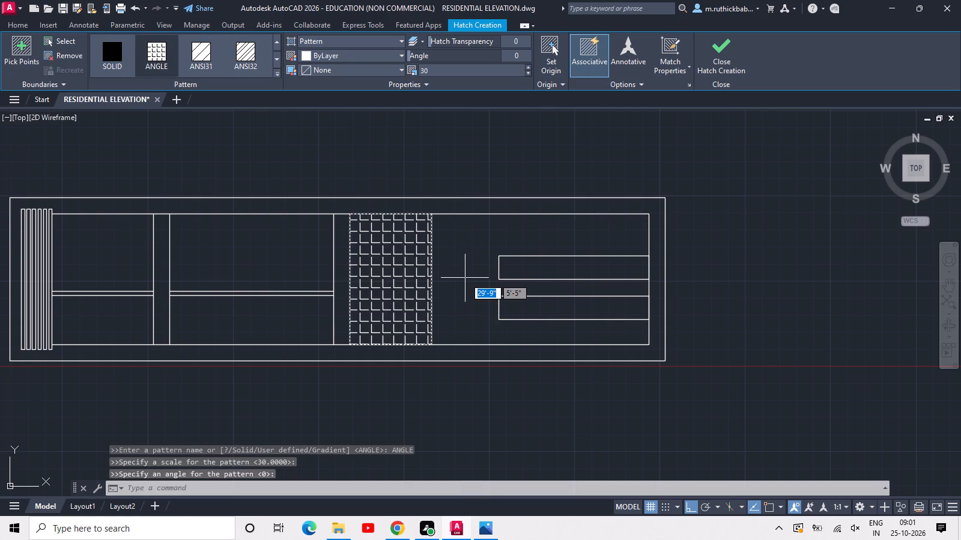
left_click(274, 61)
left_click(272, 59)
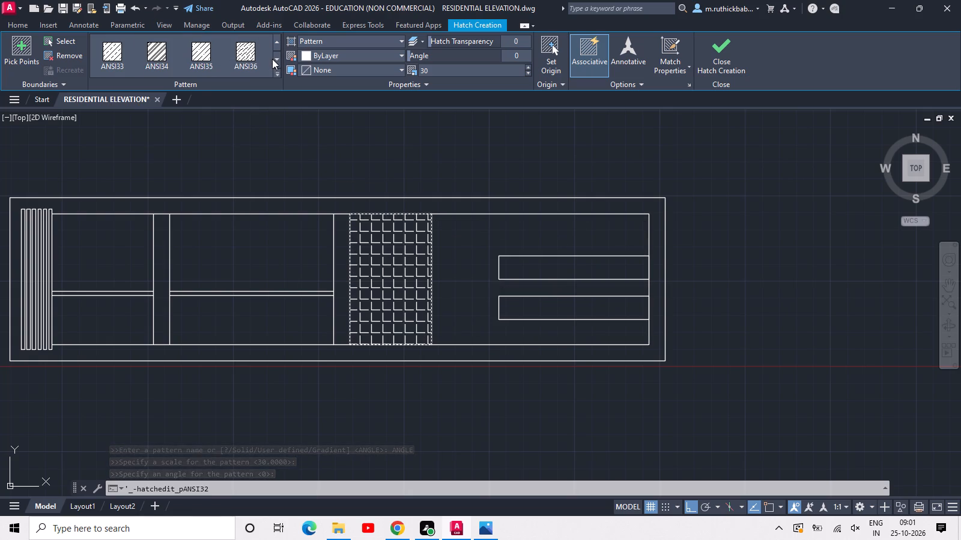
left_click(273, 58)
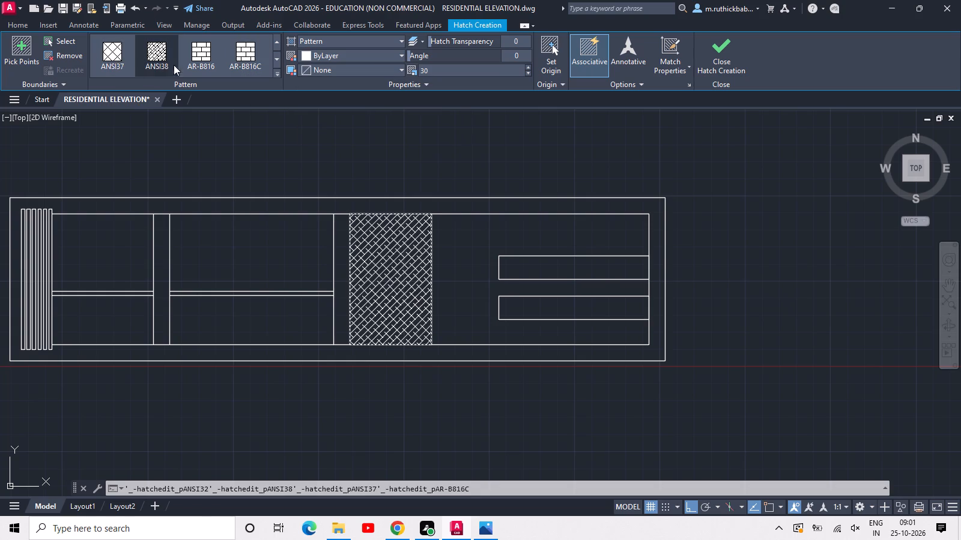
left_click(122, 53)
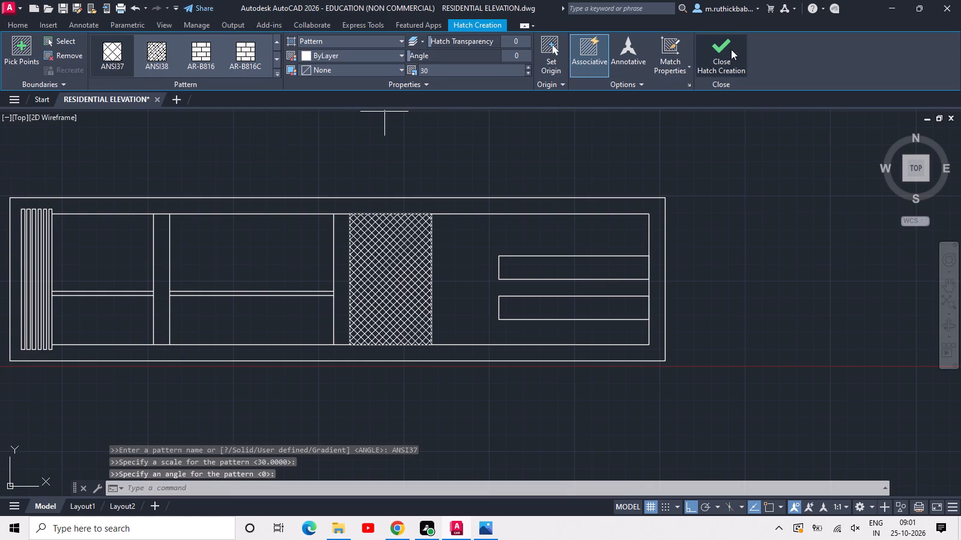
left_click(729, 50)
Edit the crosshatch in the narrow bay, trying scale 40 before applying scale 50.
scroll(386, 199, "down", 1)
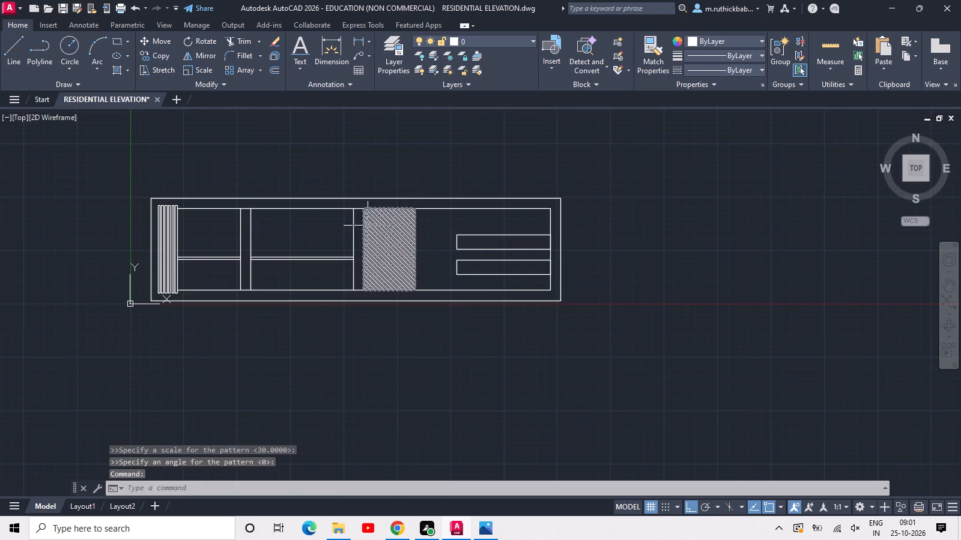
middle_click_drag(368, 226, 514, 277)
scroll(549, 297, "up", 1)
middle_click_drag(547, 297, 495, 260)
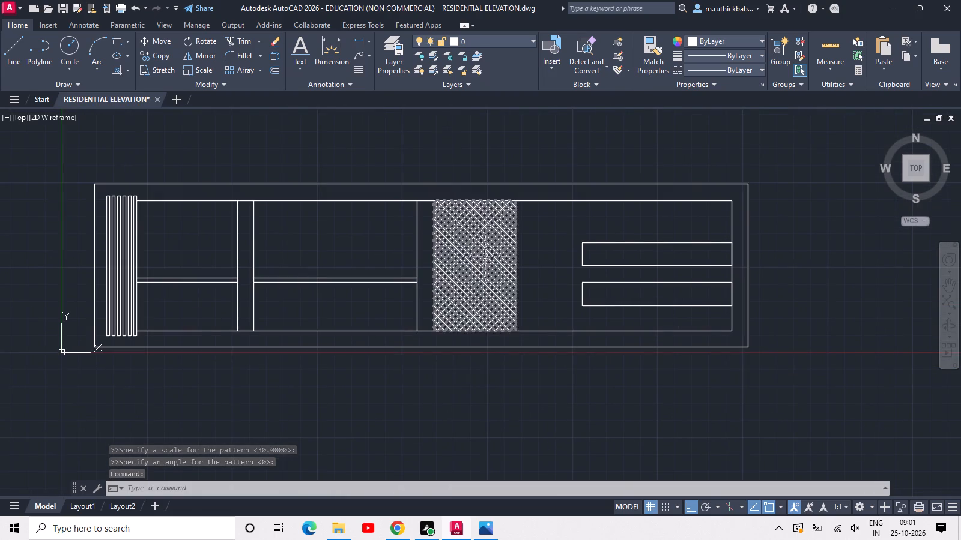
left_click(485, 257)
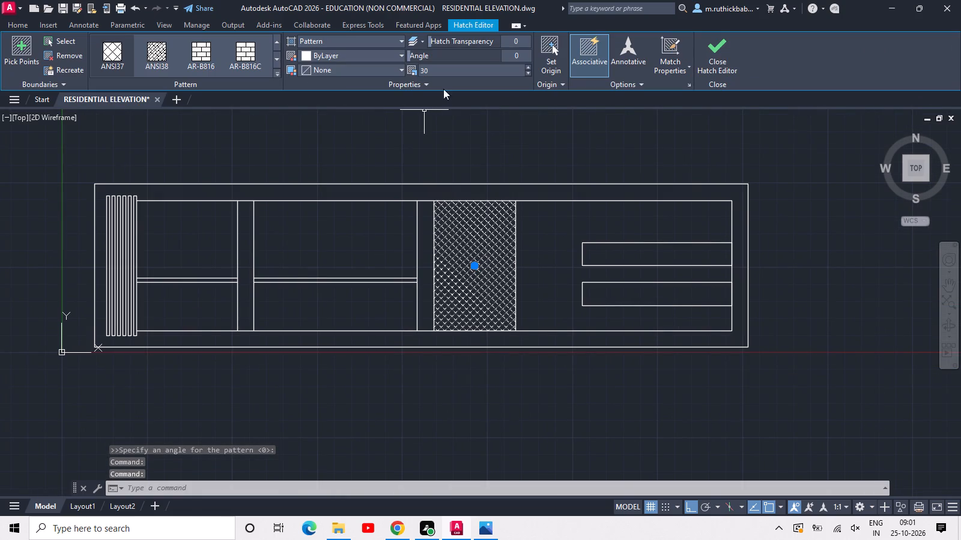
left_click(430, 67)
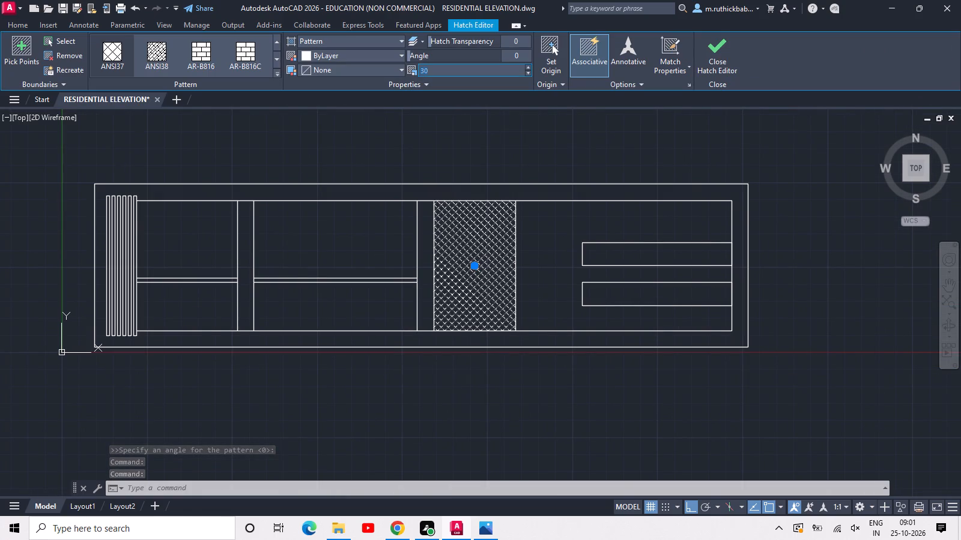
type("40")
key("Return")
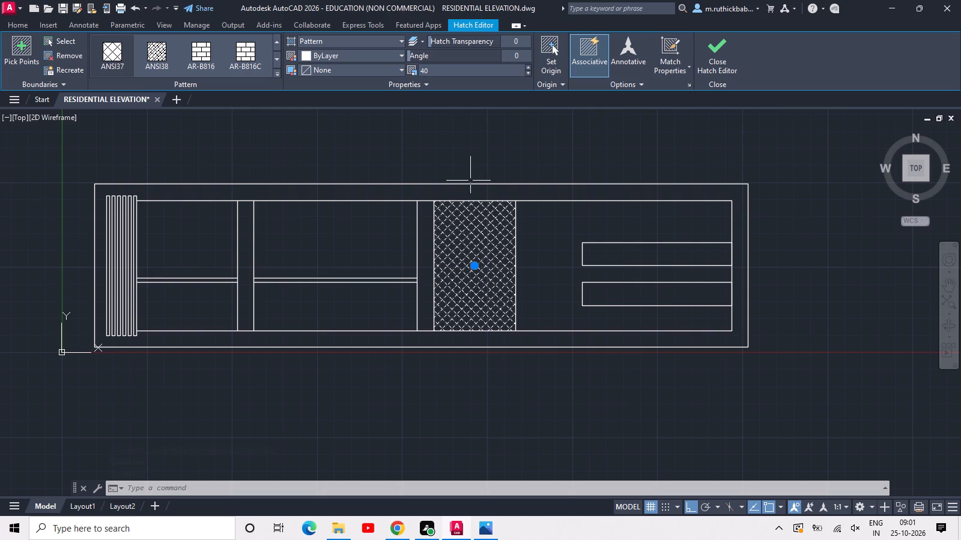
double_click(438, 65)
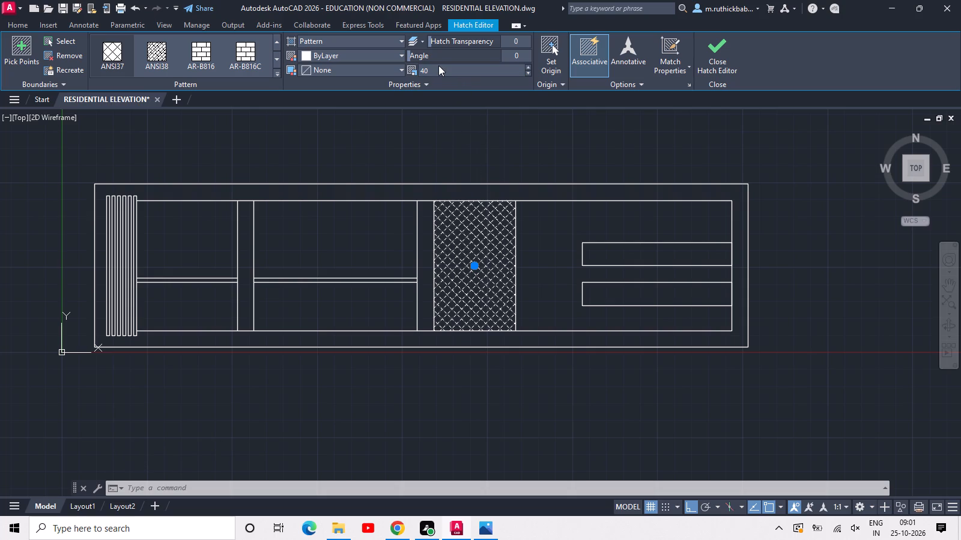
double_click(436, 71)
key("5")
key("0")
key("Return")
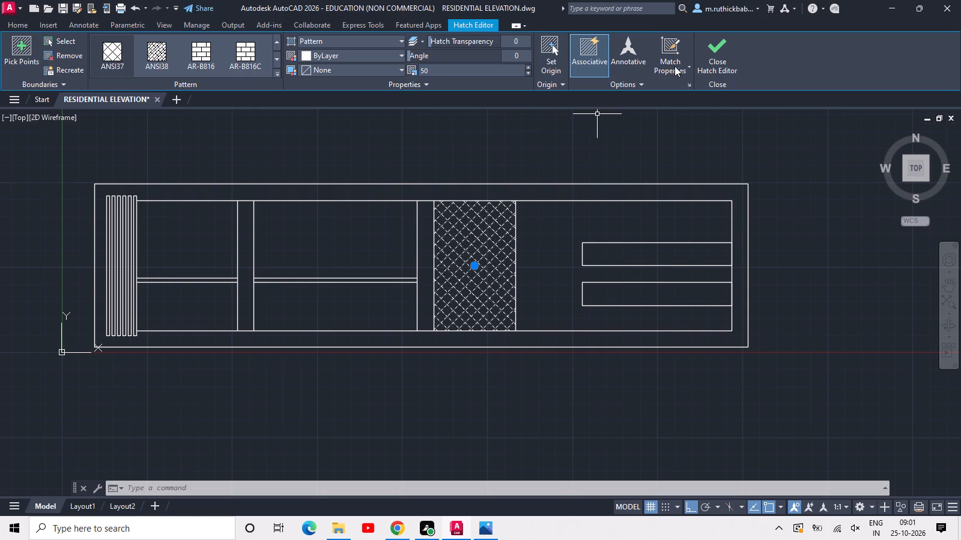
left_click(720, 60)
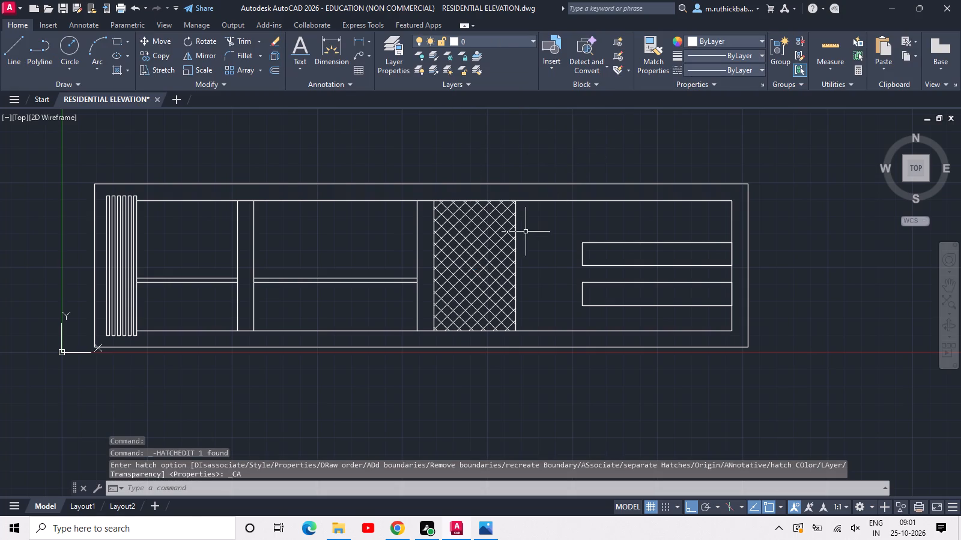
Draw a rectangle about 3'-6" wide and 7' high from the lower-left corner of the bay between the two dividers.
scroll(522, 237, "down", 1)
scroll(510, 254, "up", 1)
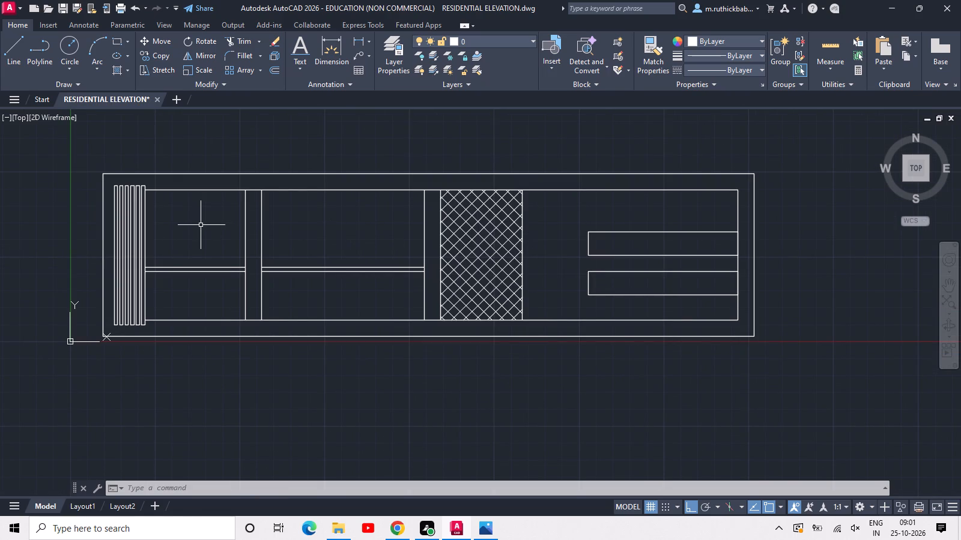
middle_click_drag(336, 277, 338, 275)
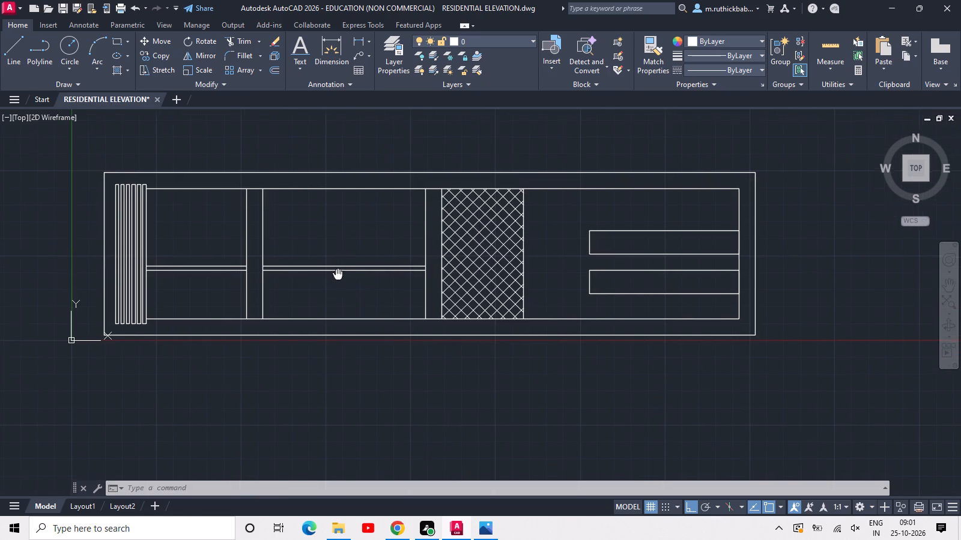
middle_click_drag(338, 275, 517, 242)
scroll(337, 210, "up", 2)
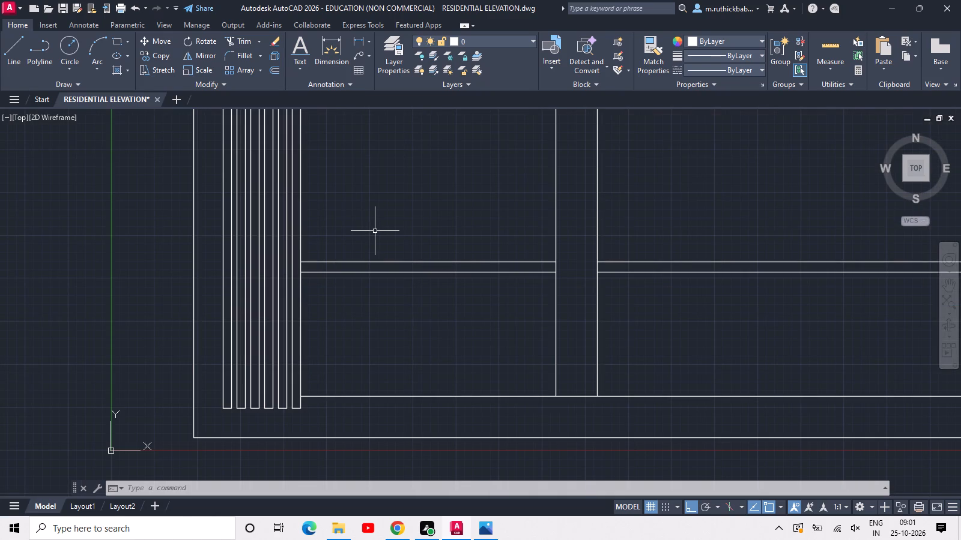
type("REC")
key("space")
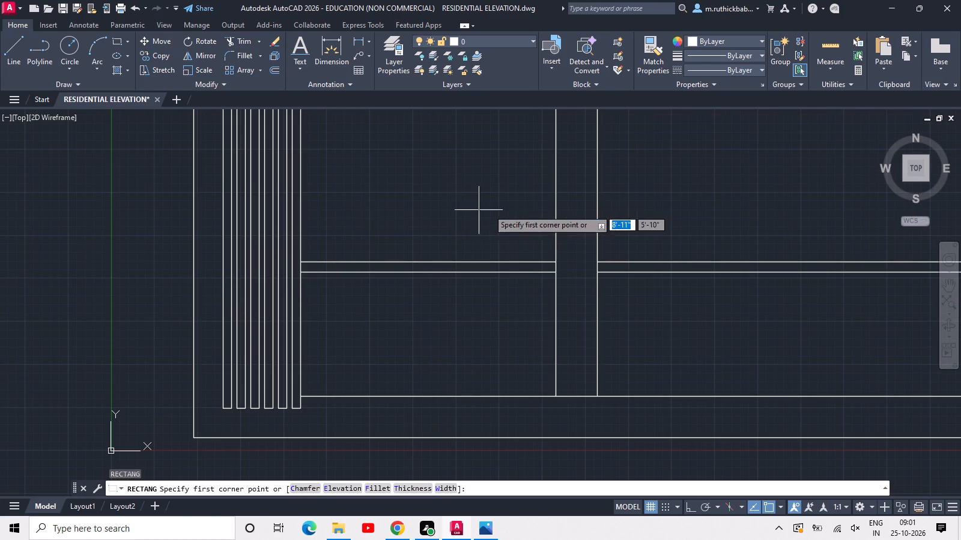
middle_click_drag(610, 196, 431, 240)
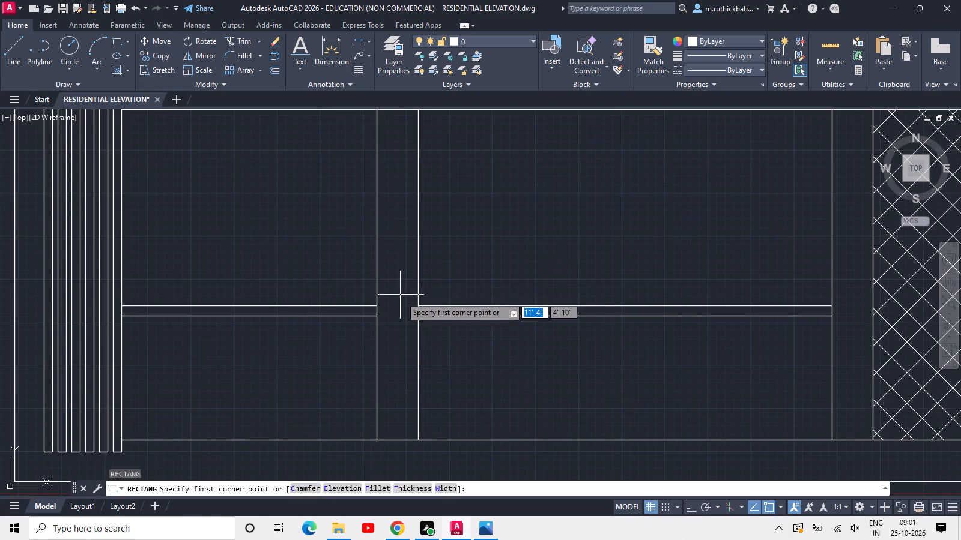
left_click(420, 441)
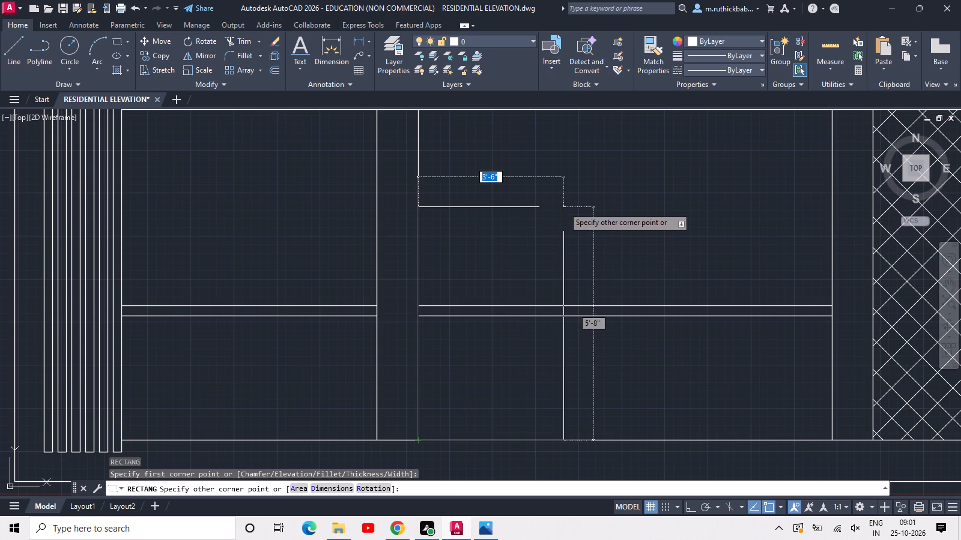
key("Tab")
type("7'")
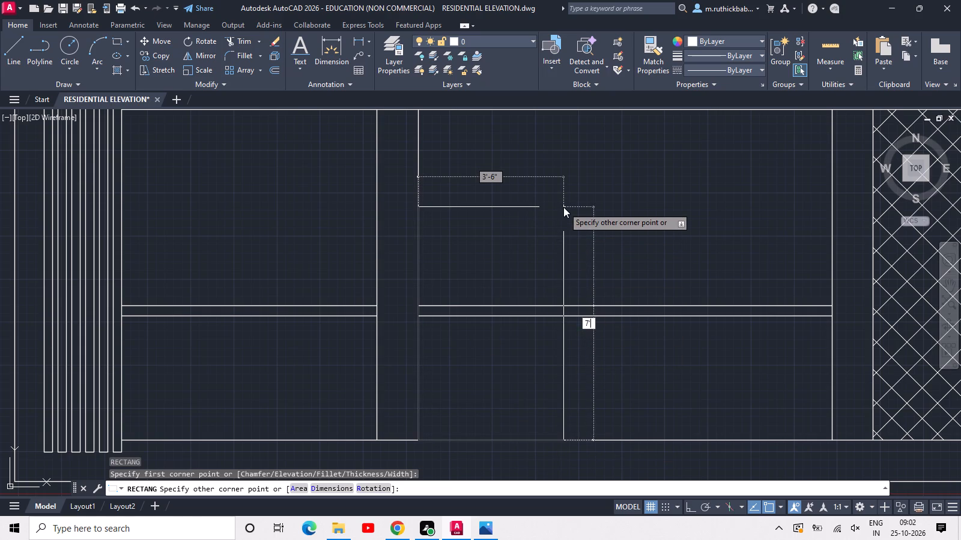
key("Return")
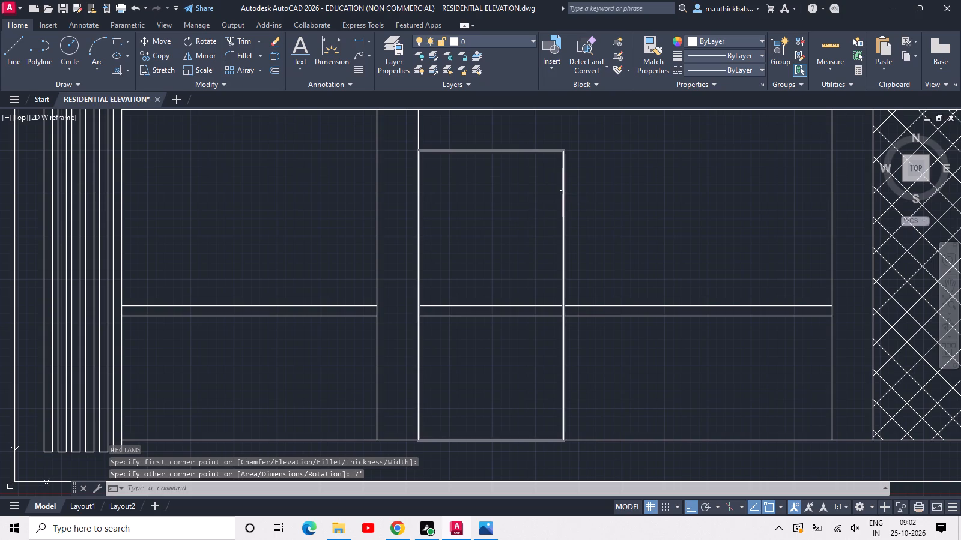
Offset the new door rectangle 4" inward to form its inner frame.
key("o")
type("FF")
key("space")
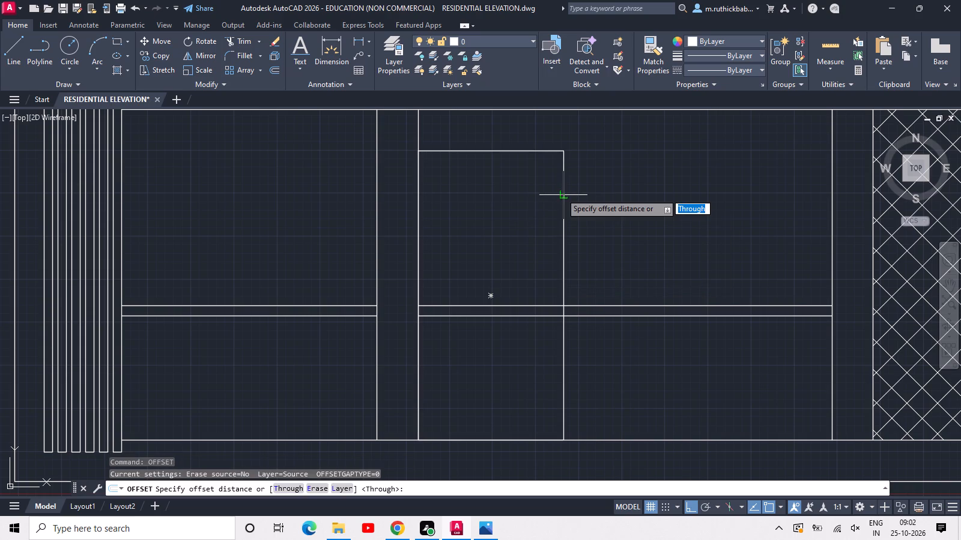
type("4")
key("space")
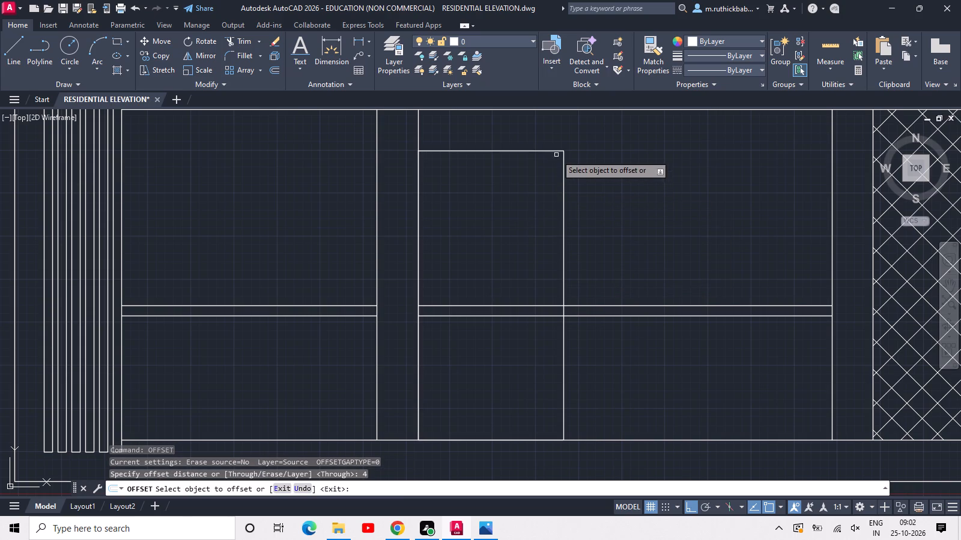
left_click(555, 150)
left_click(548, 166)
key("Escape")
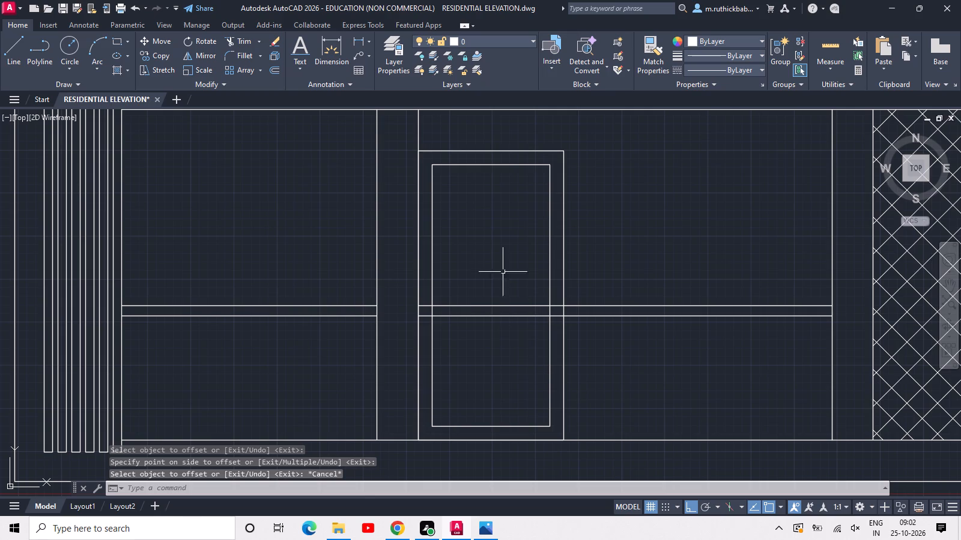
Draw a vertical line about 3'-5" long from the midpoint of the door's inner top edge down to the rail's upper line.
scroll(505, 185, "up", 1)
type("L")
key("space")
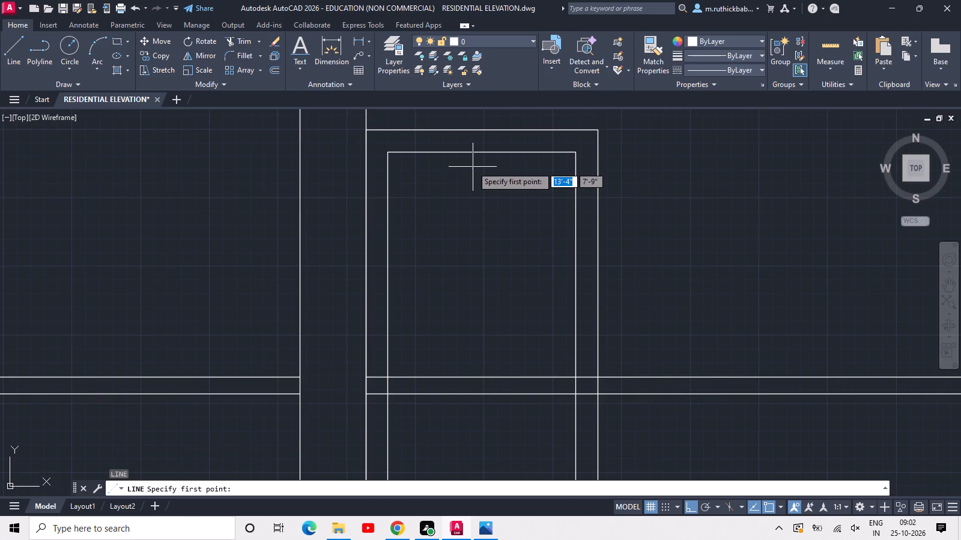
left_click(482, 153)
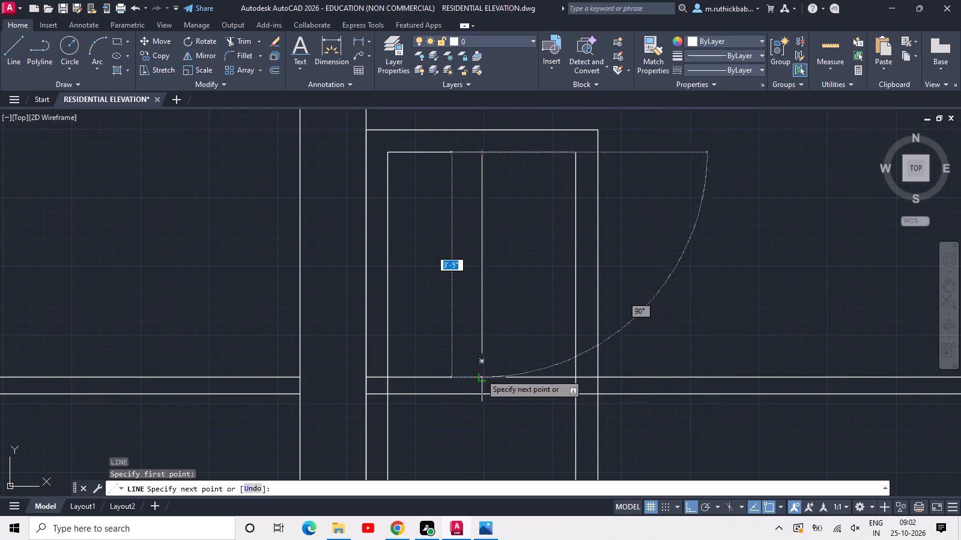
left_click(479, 379)
key("space")
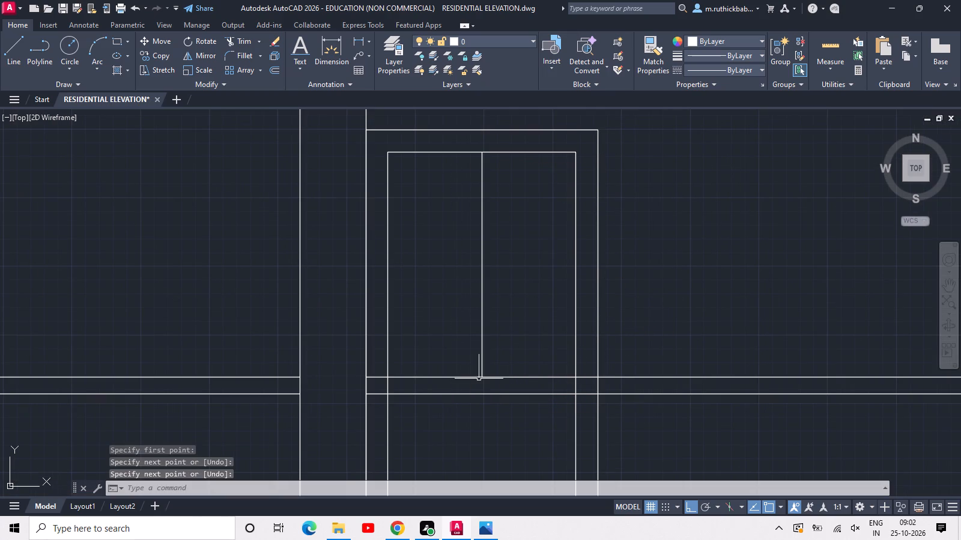
Offset the door's vertical centre line 1" to each side.
key("o")
type("FF 1")
key("space")
left_click(482, 319)
left_click(494, 320)
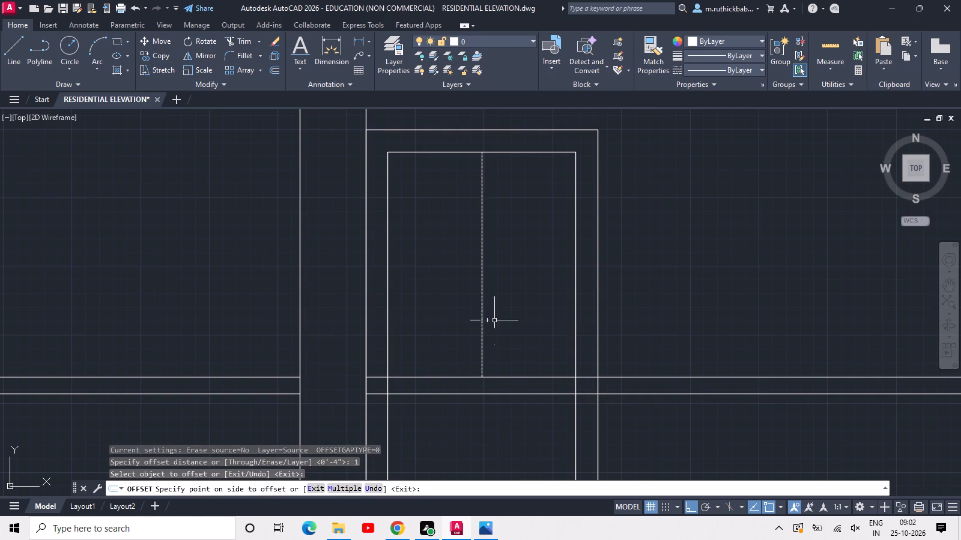
left_click(480, 319)
left_click(463, 323)
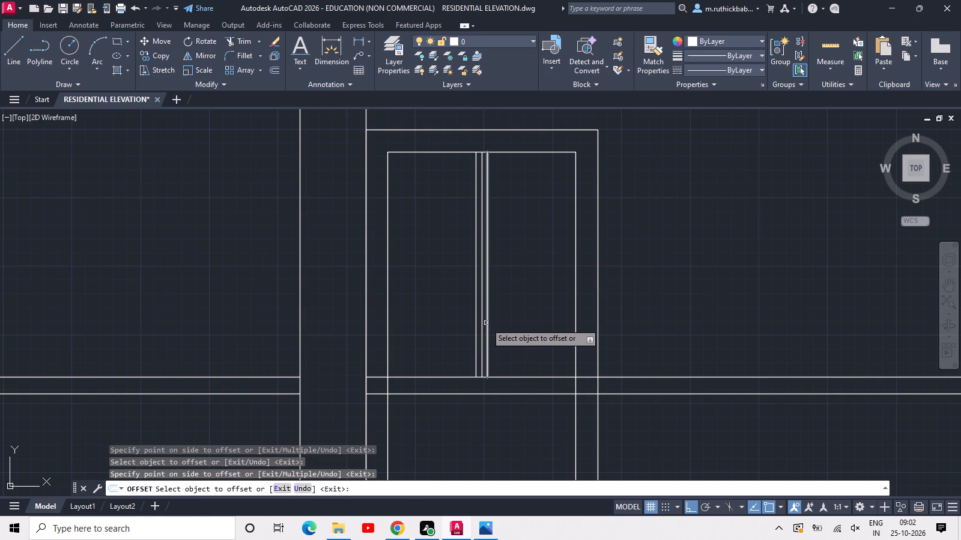
Erase the original centre line between the two offset lines.
left_click(483, 322)
key("Delete")
key("Delete")
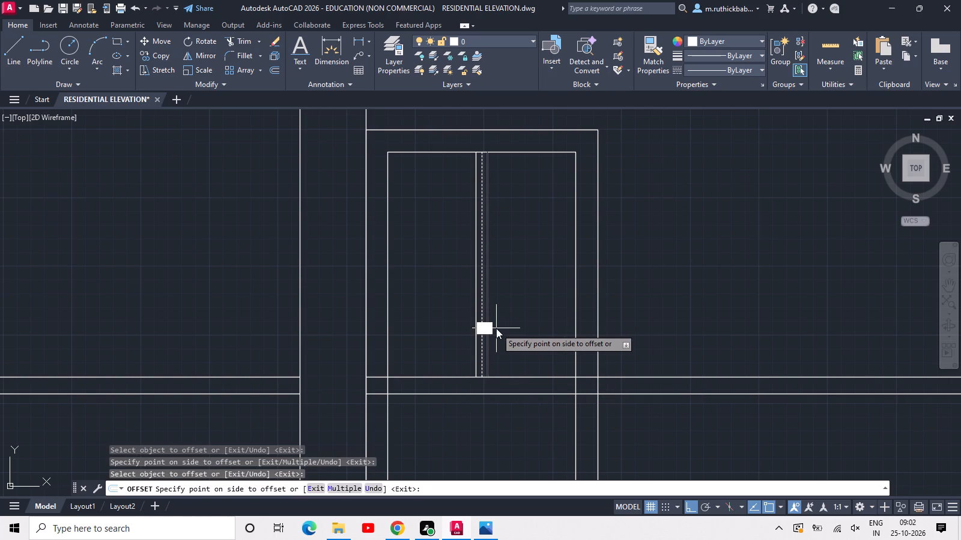
key("Escape")
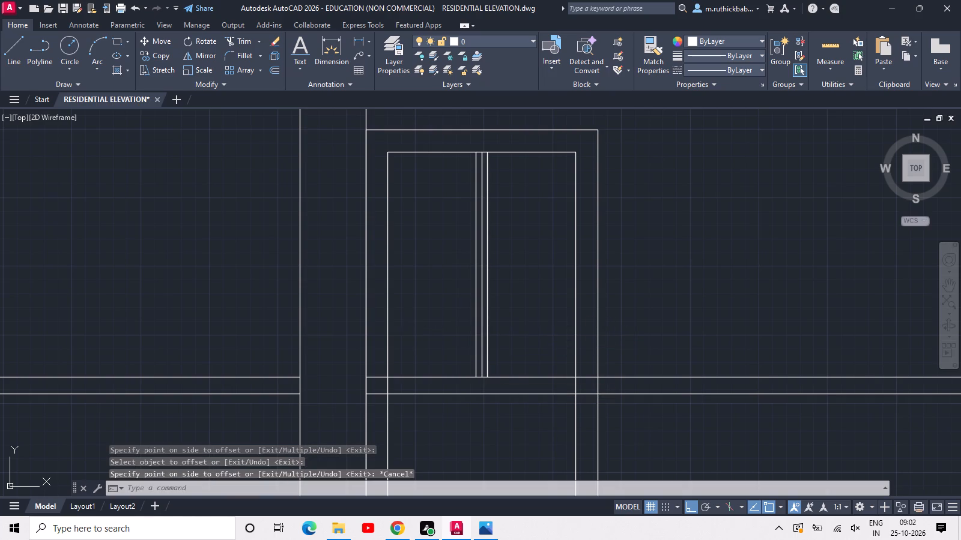
left_click(482, 326)
key("Delete")
key("Delete")
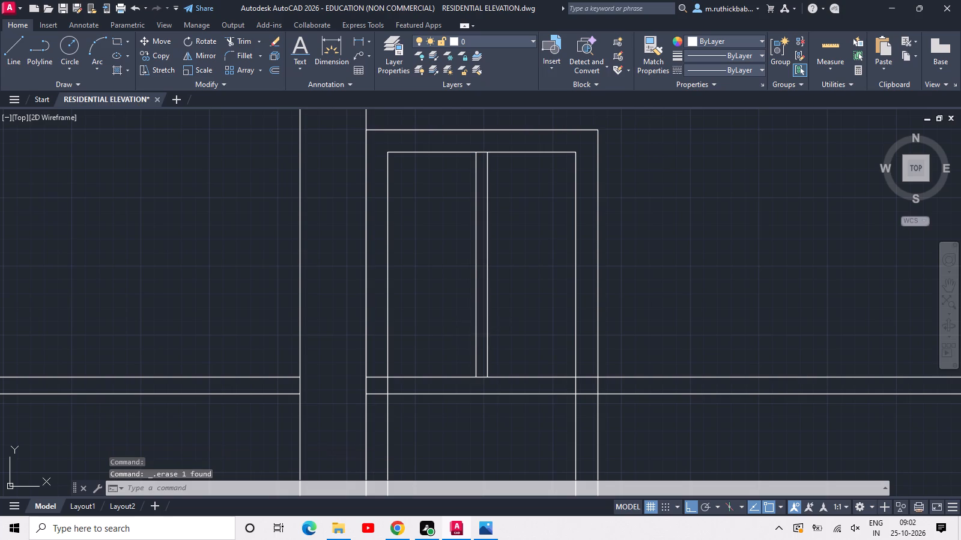
Trim the door frame's vertical lines between the two rail lines and remove the inner frame's bottom edge.
key("t")
type("R")
key("space")
key("space")
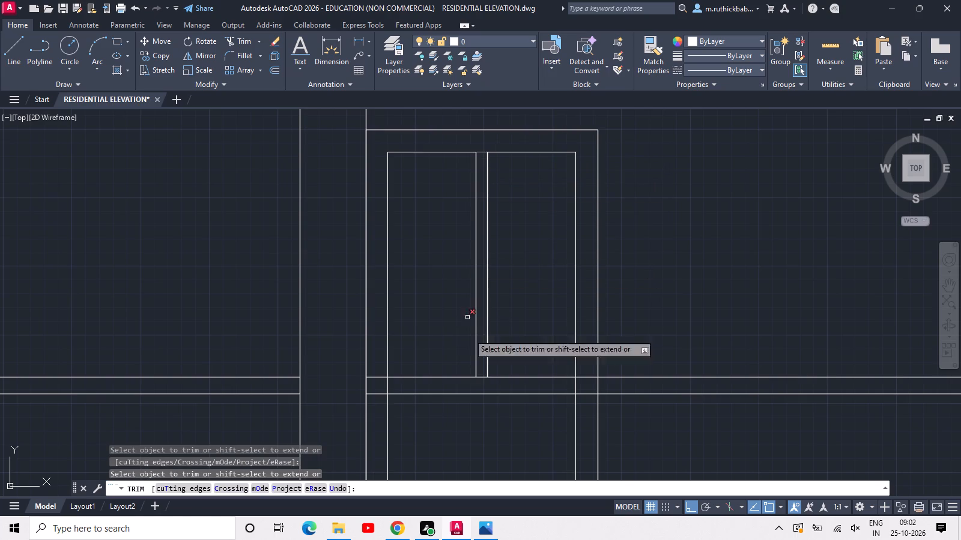
left_click(378, 388)
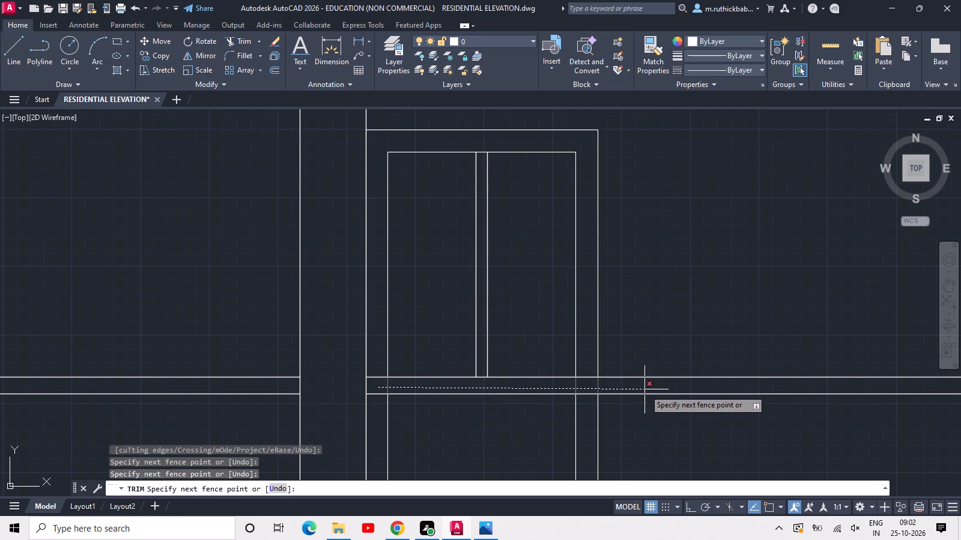
left_click(644, 389)
scroll(626, 387, "down", 2)
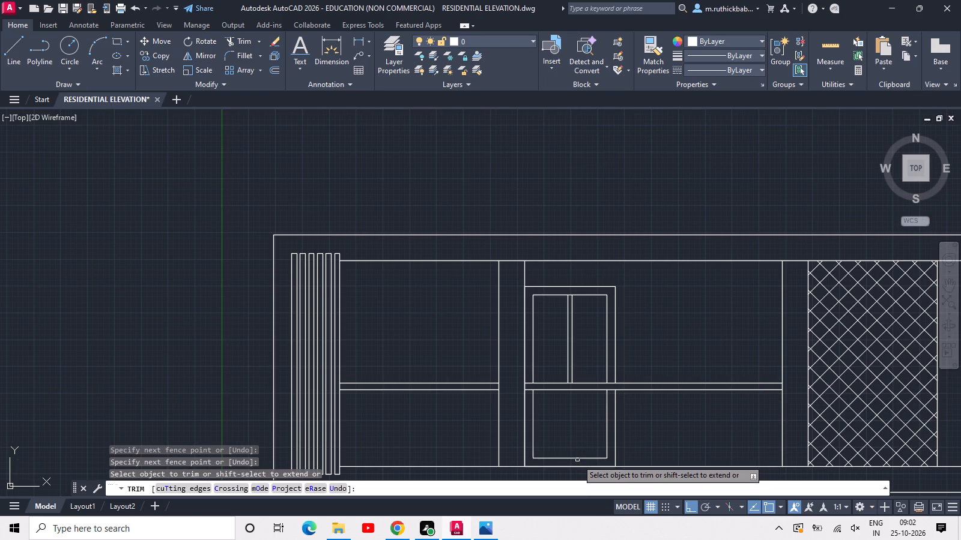
left_click(577, 458)
key("Escape")
key("Escape")
Extend both inner door frame verticals below the rail down to the base line of the wall.
type("EX")
key("space")
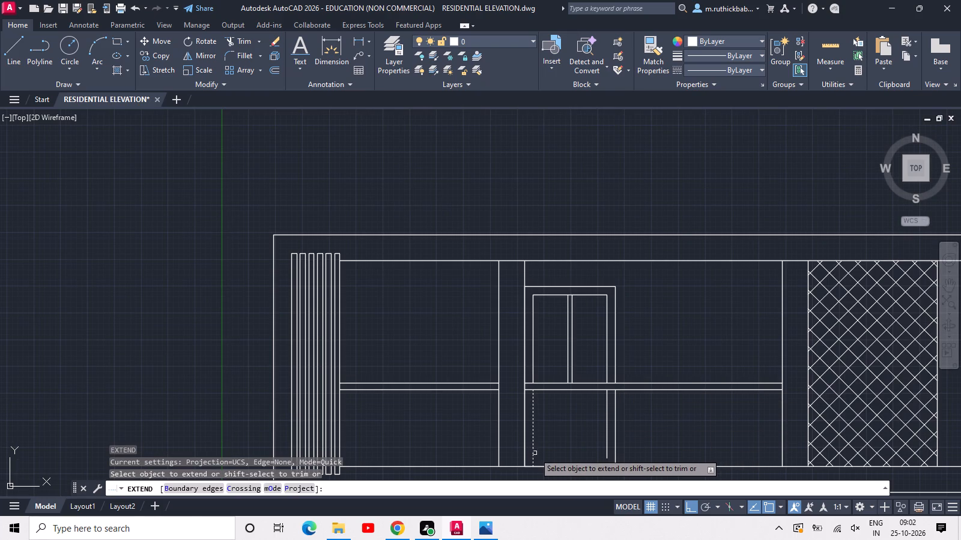
left_click(534, 453)
left_click(606, 452)
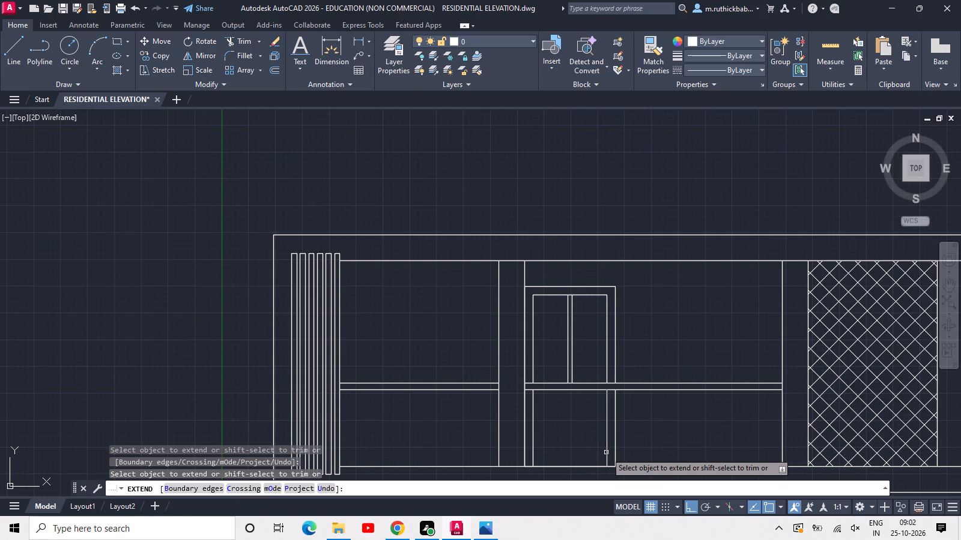
key("Escape")
Open the Materials Browser with the MATERIALS command.
scroll(589, 440, "down", 1)
middle_click_drag(588, 444, 535, 425)
type("MAT")
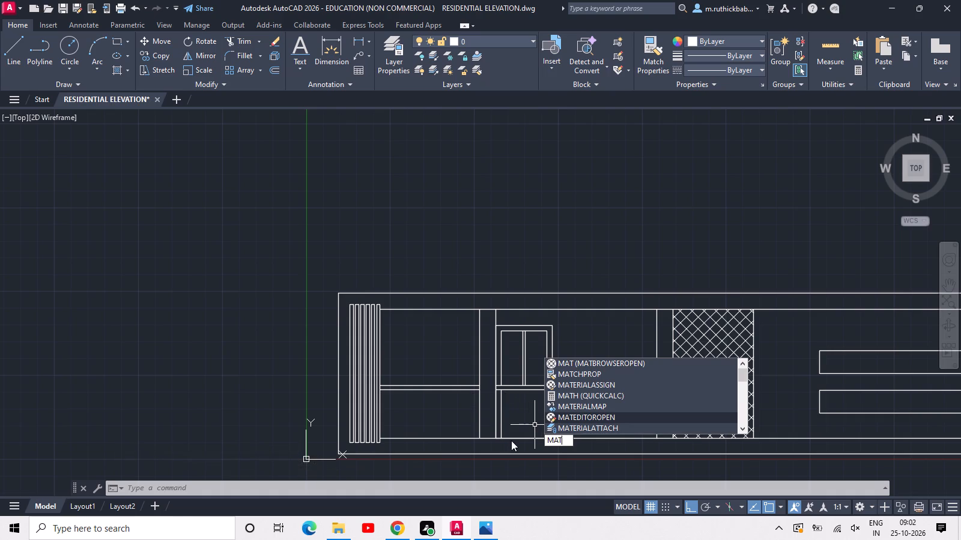
type("ER")
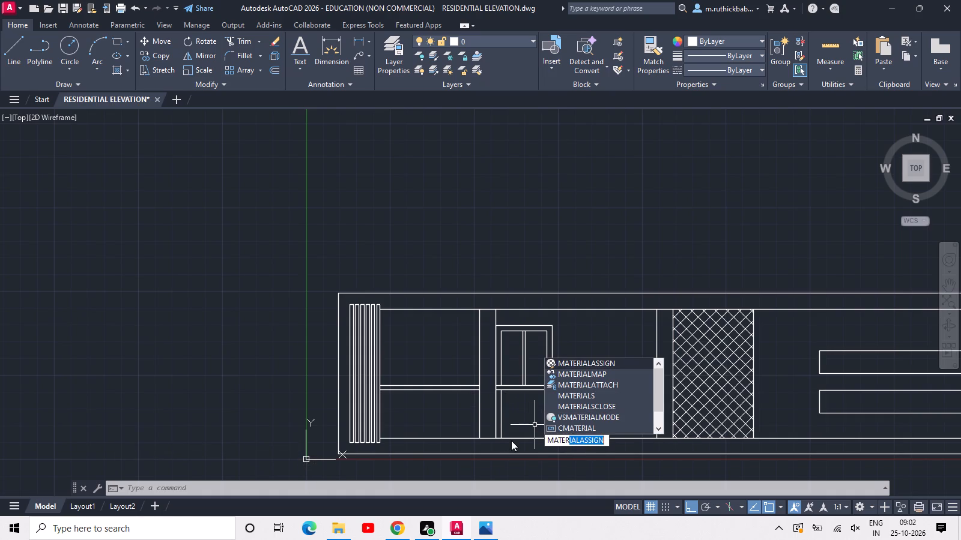
key("i")
type("ALD")
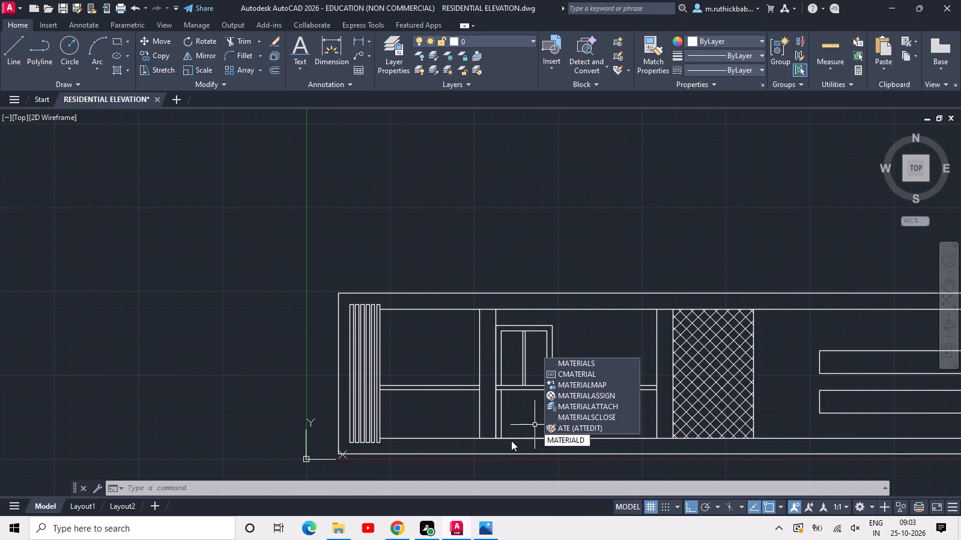
left_click(609, 358)
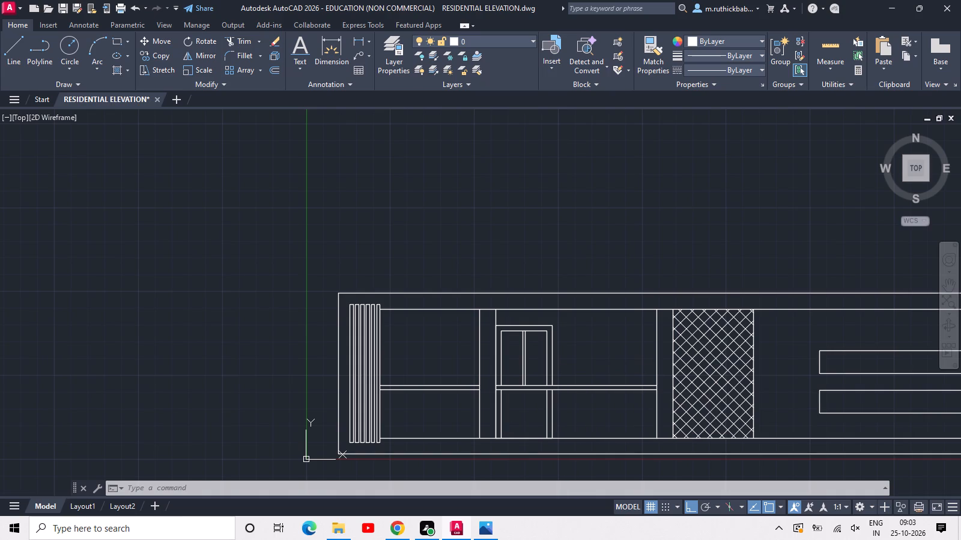
Add the Bathroom material from the Autodesk Library's Mirror category to the document and open it for editing.
scroll(609, 358, "down", 1)
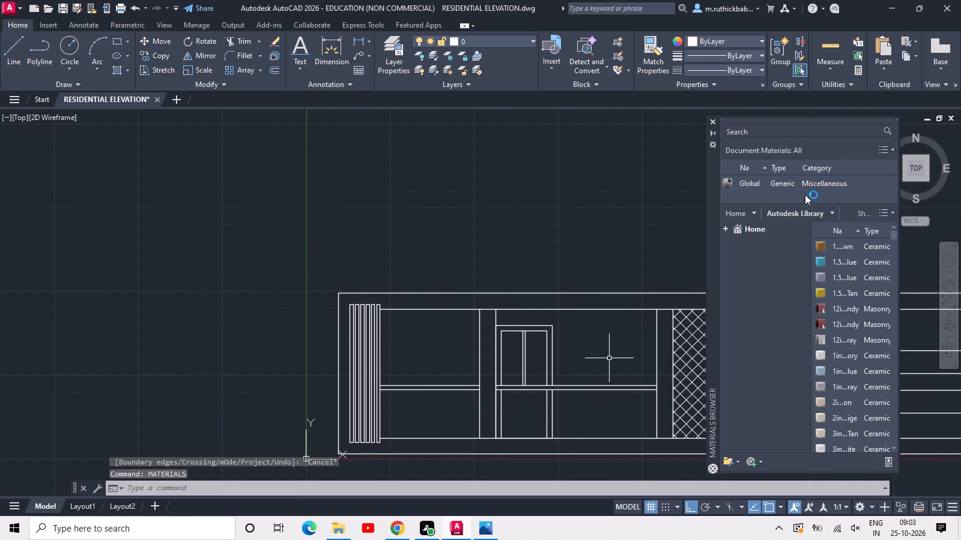
scroll(838, 268, "down", 1)
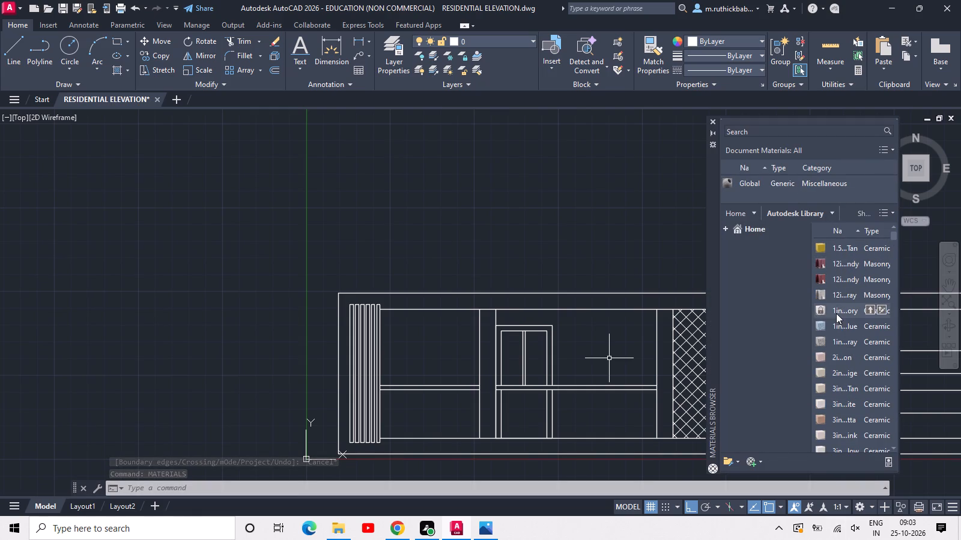
scroll(836, 325, "down", 6)
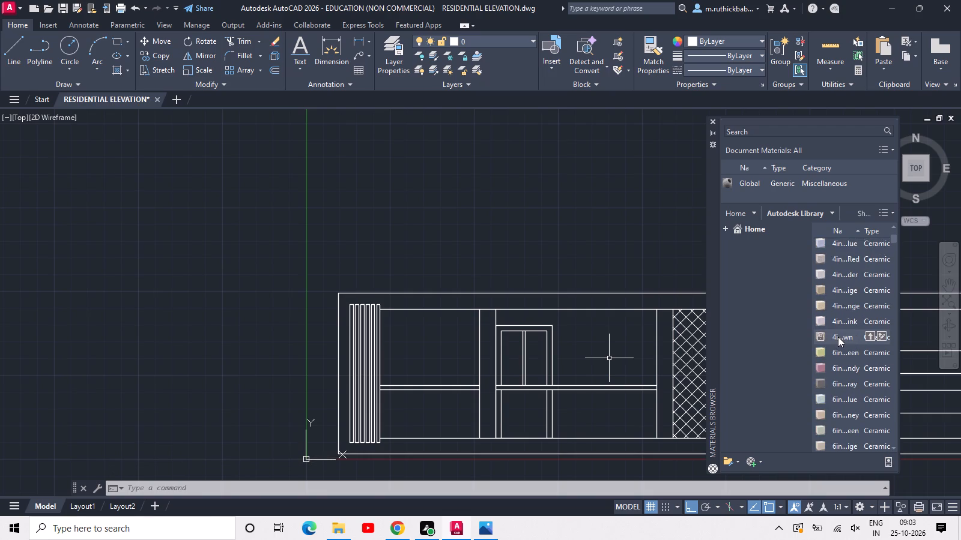
scroll(838, 342, "down", 2)
scroll(838, 342, "up", 12)
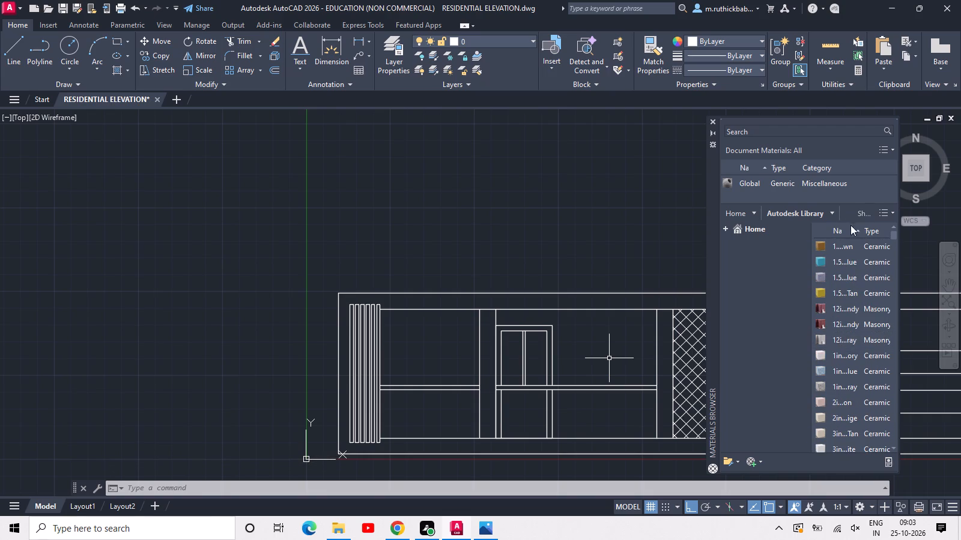
left_click(826, 212)
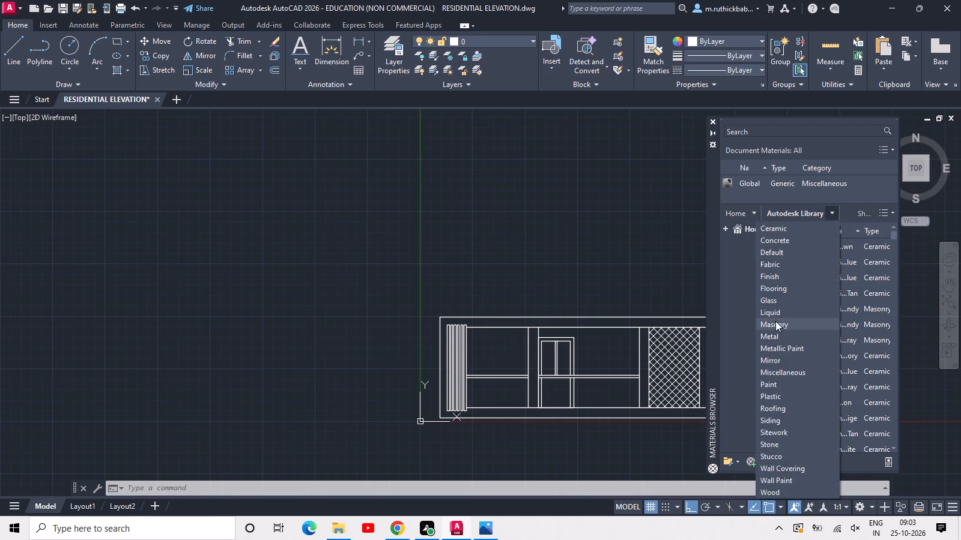
left_click(780, 358)
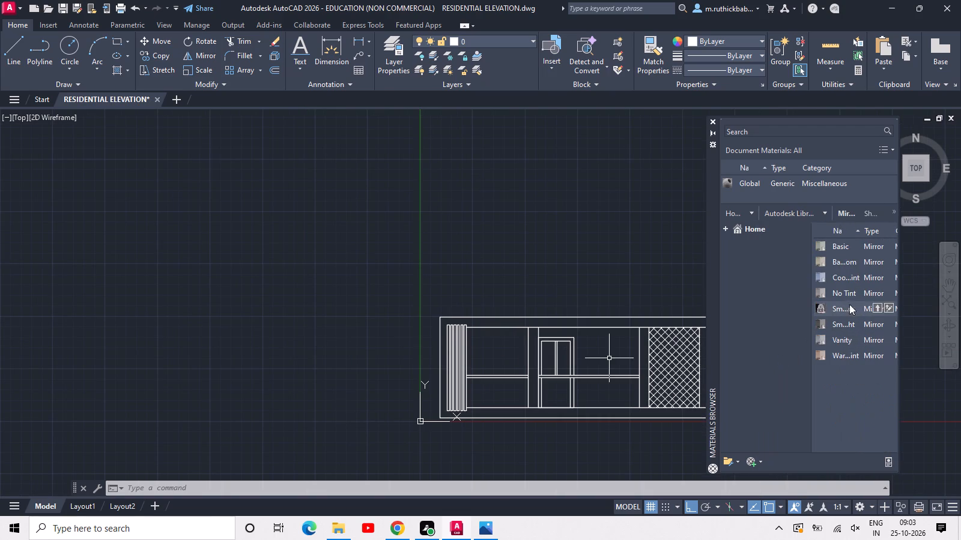
left_click(844, 250)
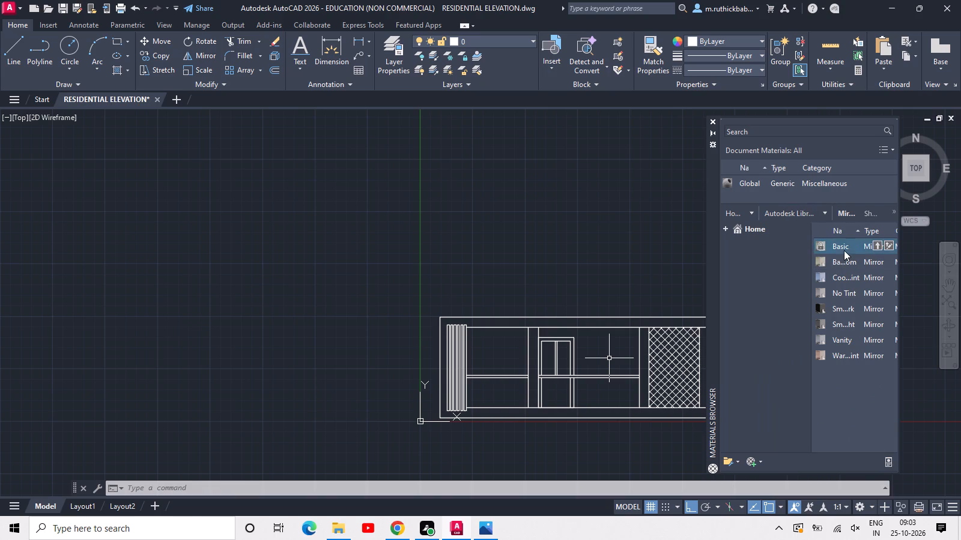
left_click(822, 264)
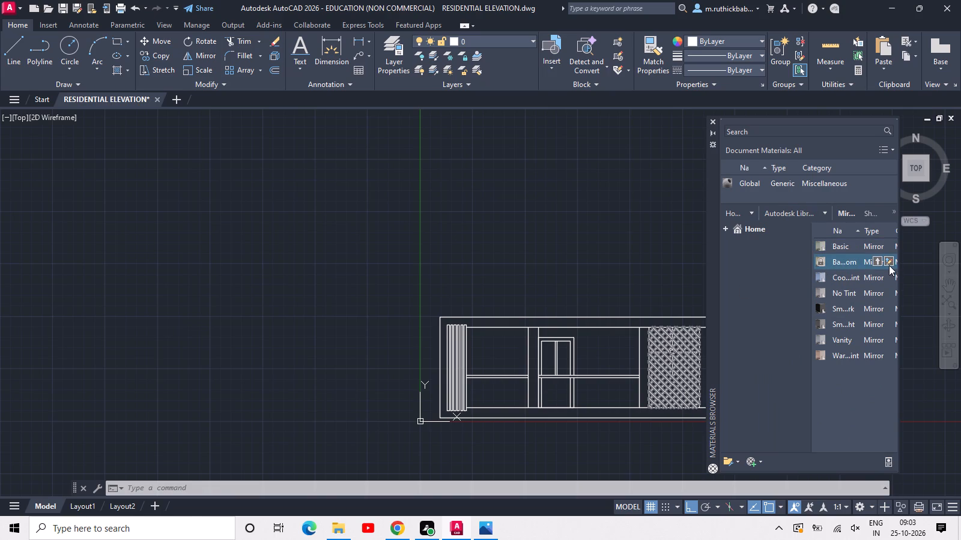
left_click(889, 264)
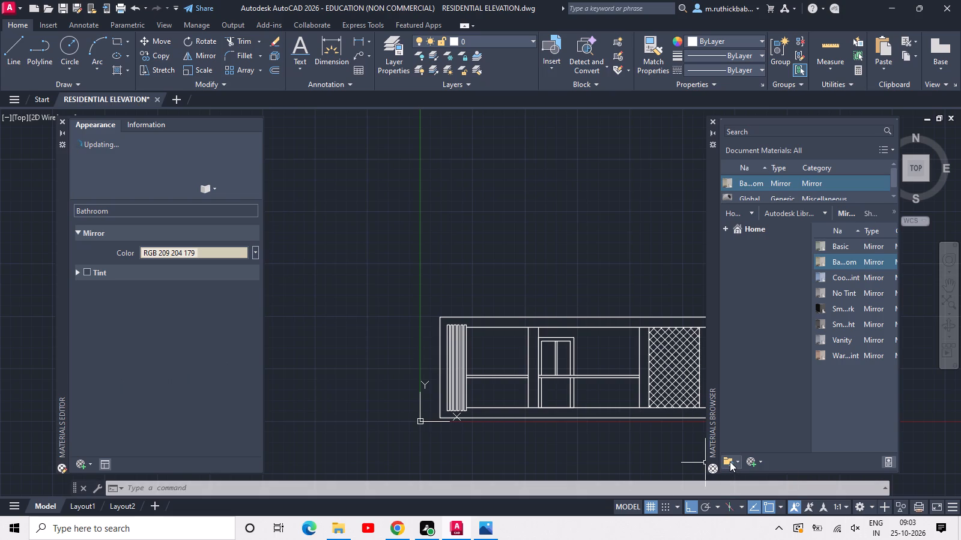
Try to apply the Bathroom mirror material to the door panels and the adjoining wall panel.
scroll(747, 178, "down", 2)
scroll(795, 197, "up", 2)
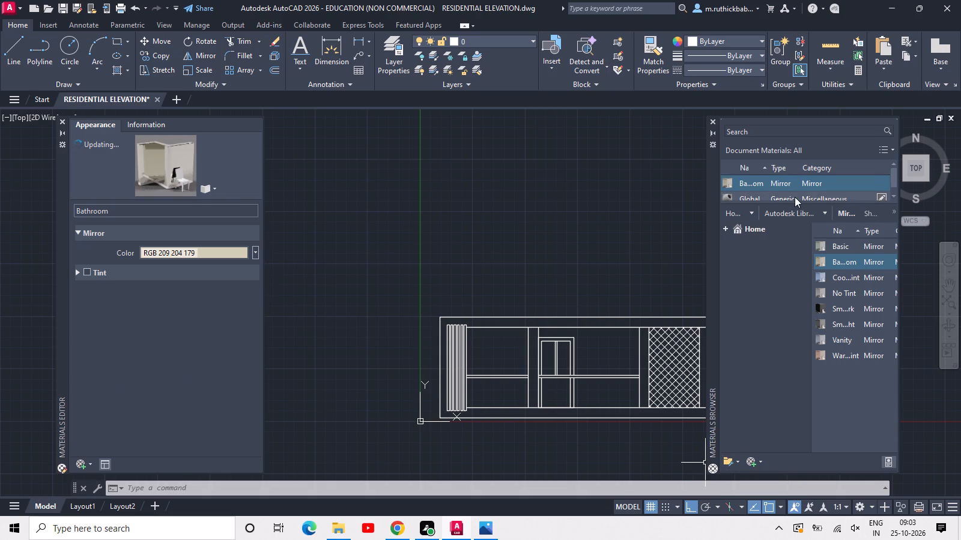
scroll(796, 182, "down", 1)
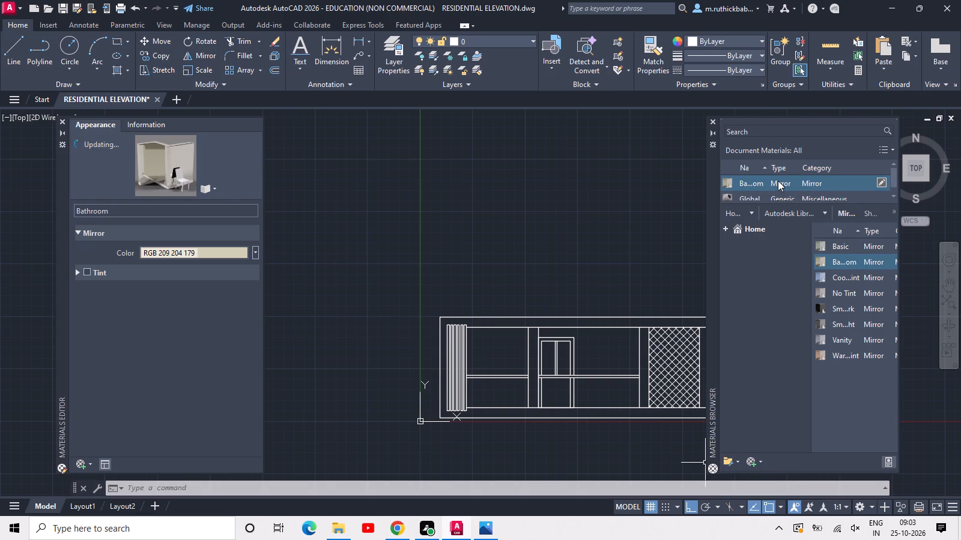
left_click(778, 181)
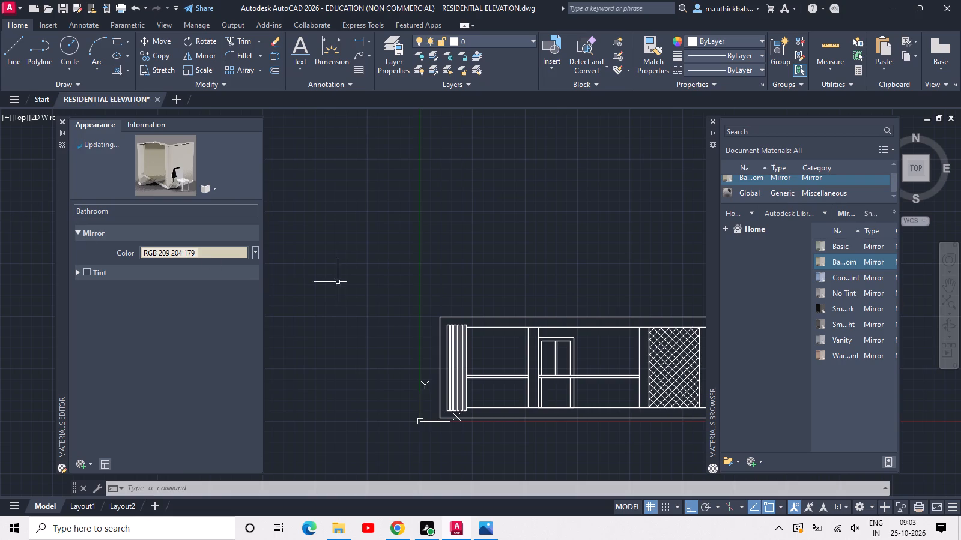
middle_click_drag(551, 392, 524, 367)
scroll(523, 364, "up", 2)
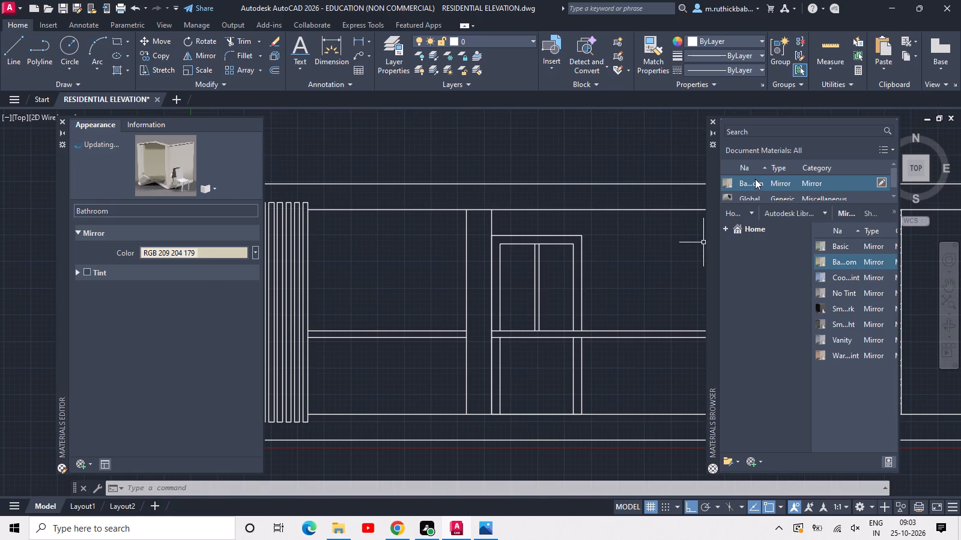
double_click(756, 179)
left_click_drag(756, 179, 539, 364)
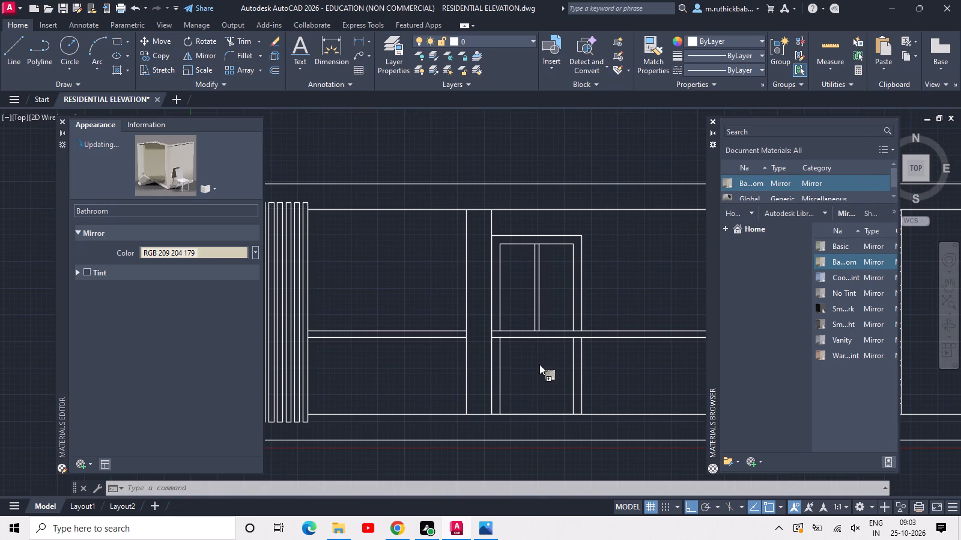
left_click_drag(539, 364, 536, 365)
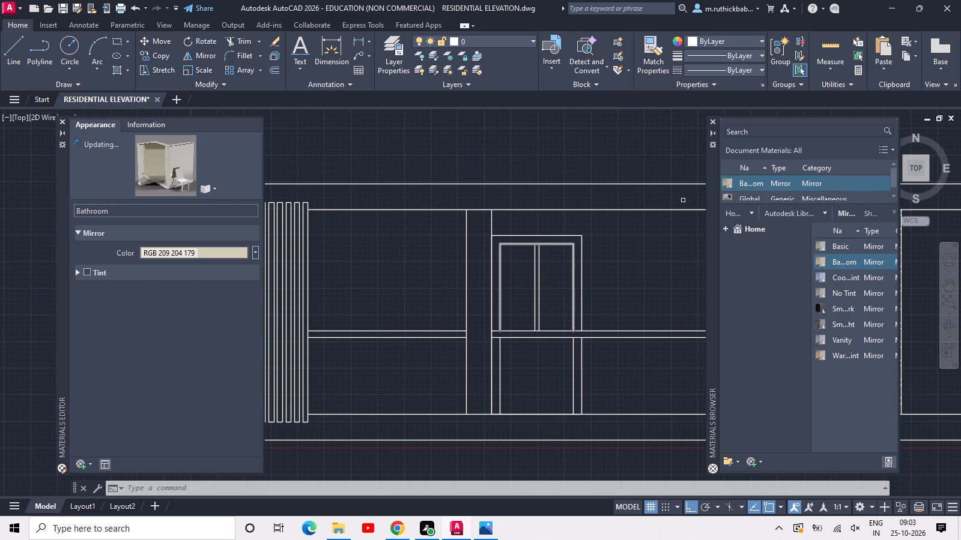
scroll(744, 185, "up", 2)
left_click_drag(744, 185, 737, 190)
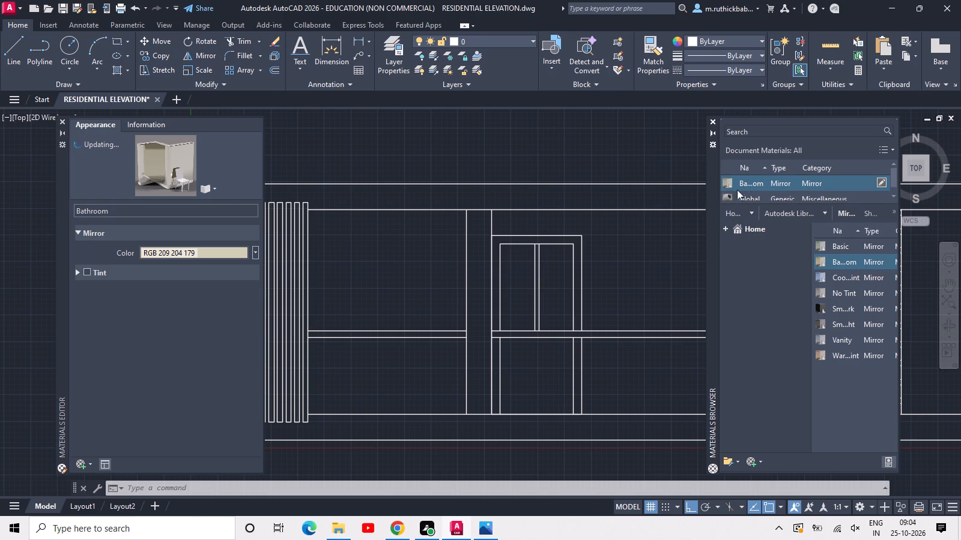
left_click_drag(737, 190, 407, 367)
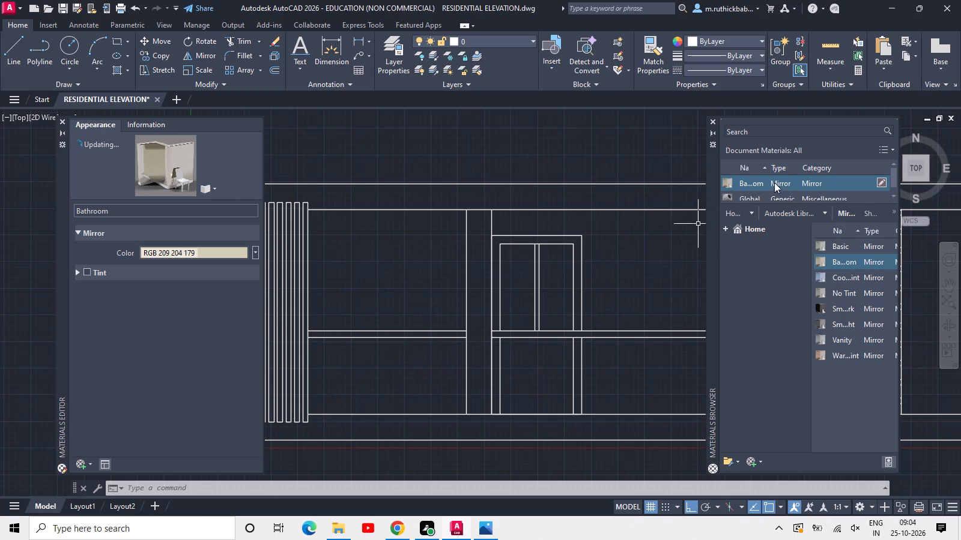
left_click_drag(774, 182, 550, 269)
Try the Cool Tint mirror material on the door's upper panel and add it to the document materials.
left_click(836, 271)
left_click_drag(833, 275, 553, 275)
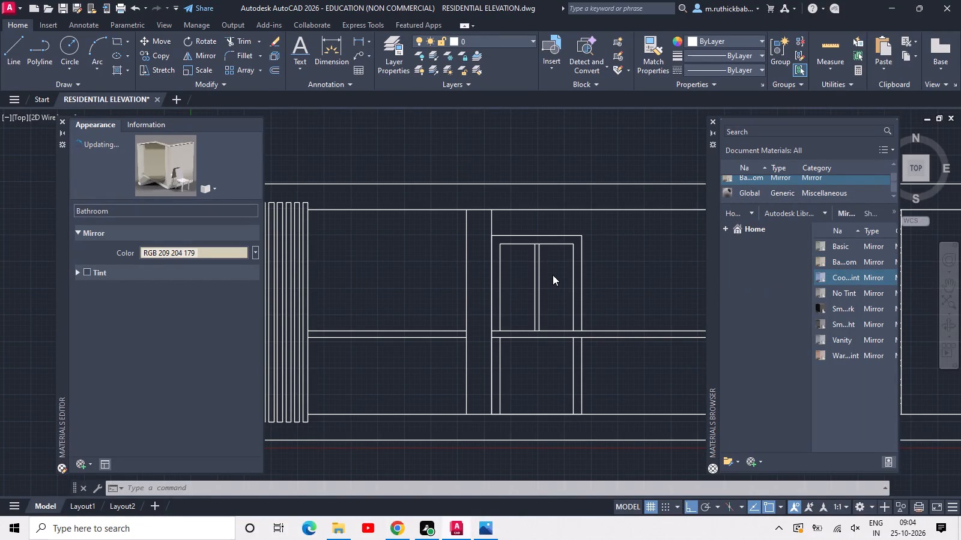
left_click(821, 278)
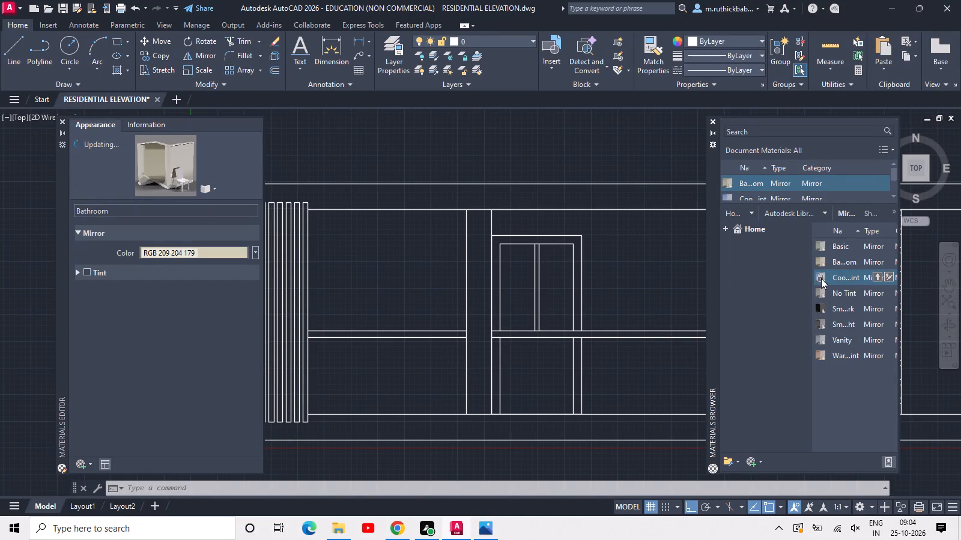
left_click(878, 275)
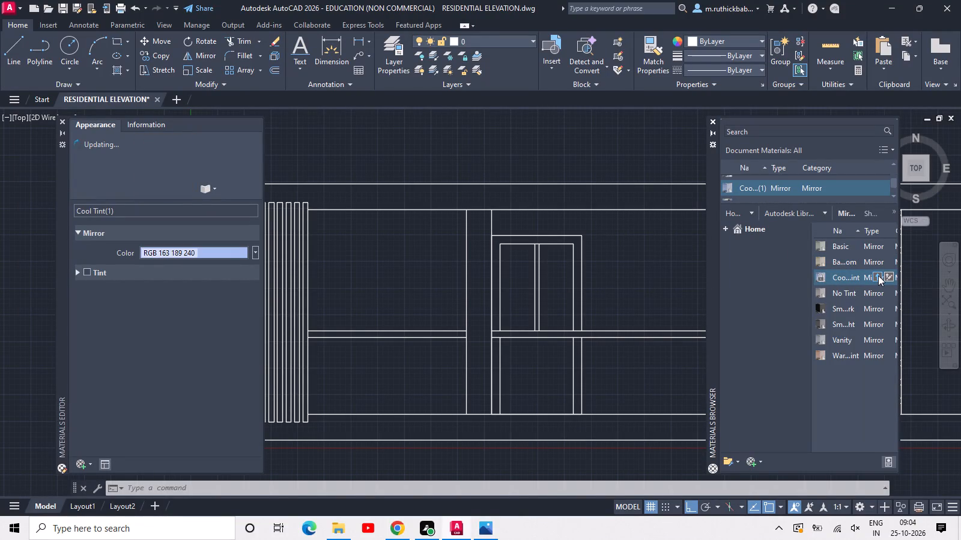
left_click(878, 275)
scroll(865, 260, "up", 2)
scroll(861, 215, "down", 3)
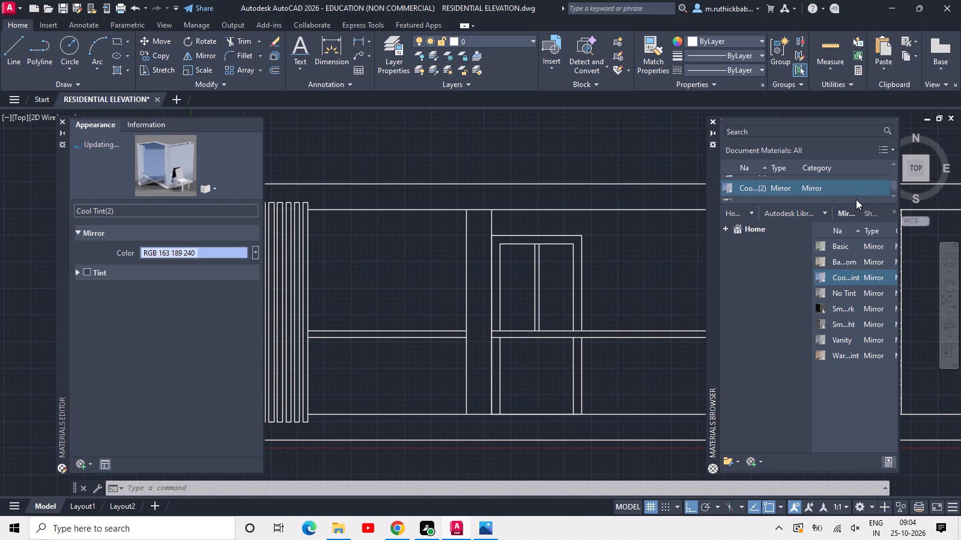
scroll(854, 199, "down", 2)
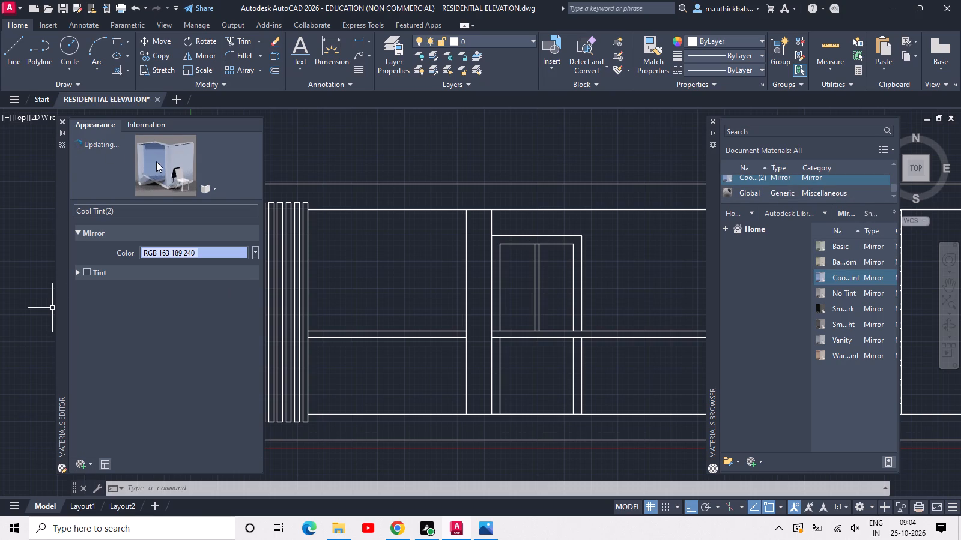
Examine the Mirror and Tint appearance settings of the Cool Tint material.
left_click_drag(156, 161, 306, 204)
left_click(80, 229)
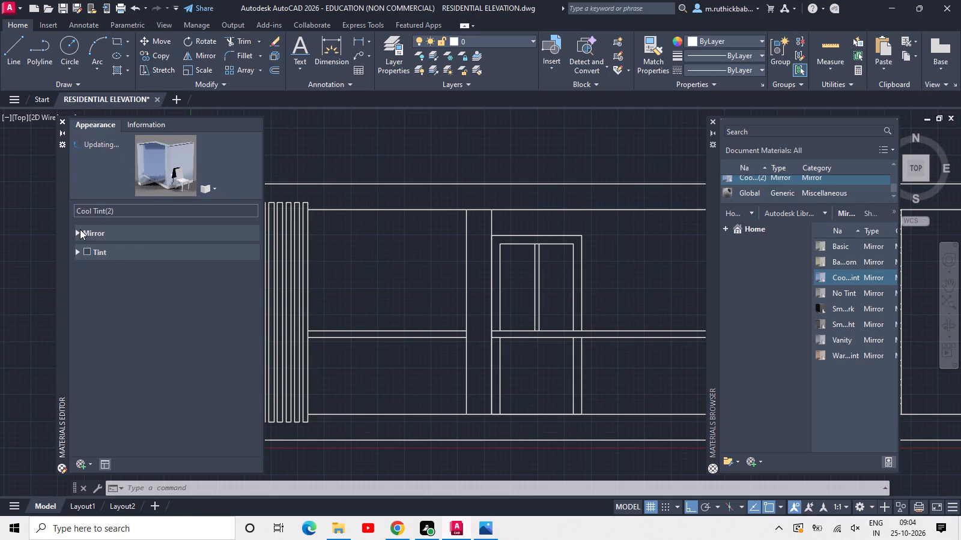
left_click(80, 229)
left_click(79, 269)
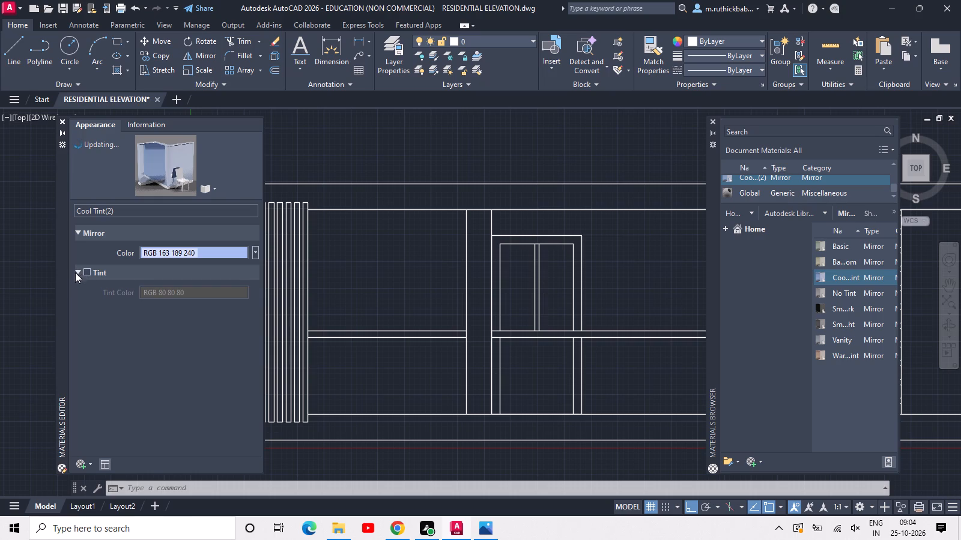
left_click(105, 446)
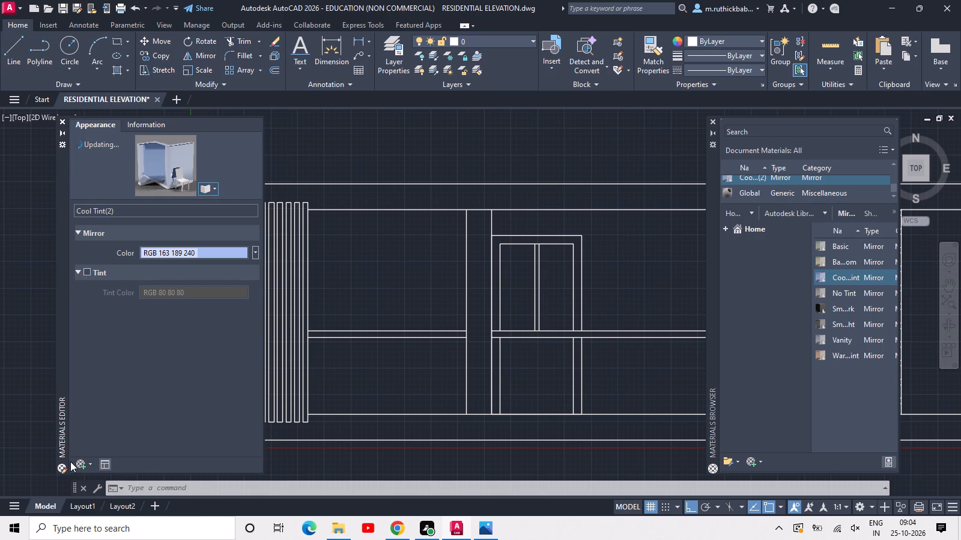
Duplicate the Cool Tint mirror material being edited.
left_click(78, 464)
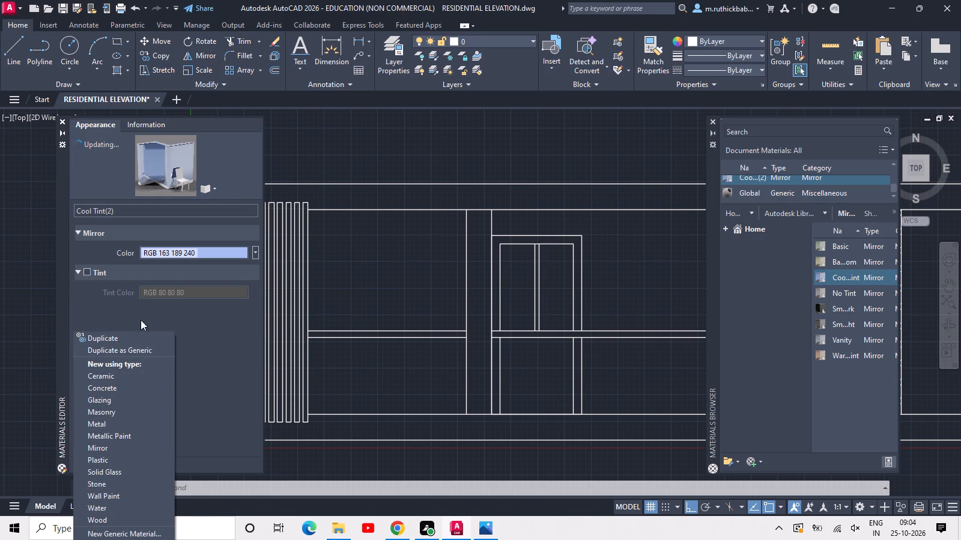
left_click(118, 335)
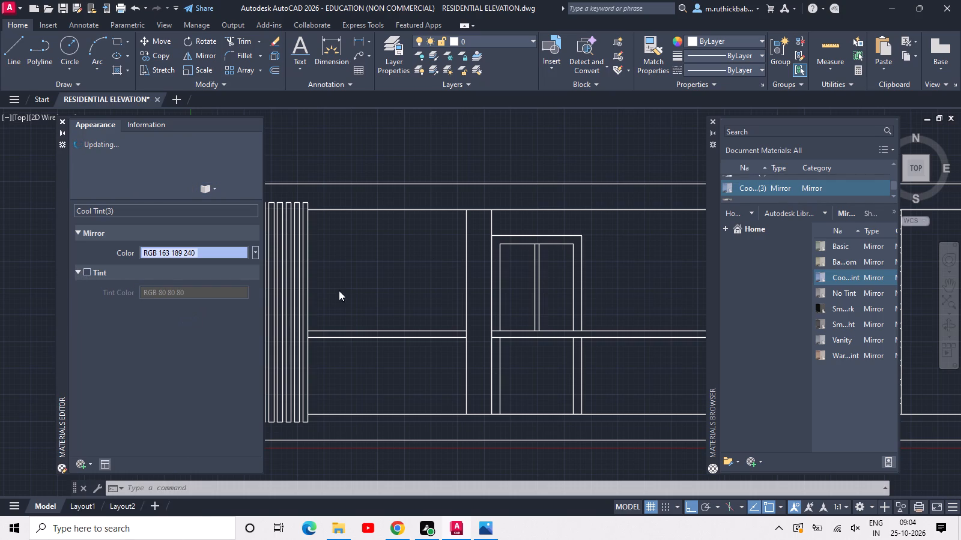
Try to apply the document's Cool Tint material to the door's right-hand upper glass panel, and close the Materials Editor.
scroll(804, 215, "up", 3)
scroll(793, 180, "down", 2)
scroll(793, 180, "up", 2)
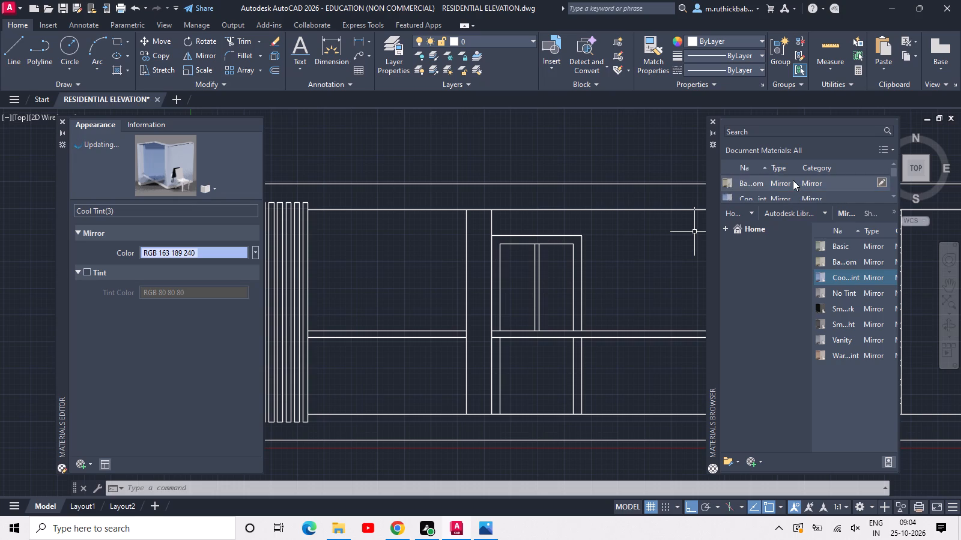
scroll(793, 180, "up", 4)
scroll(793, 180, "down", 1)
left_click(792, 180)
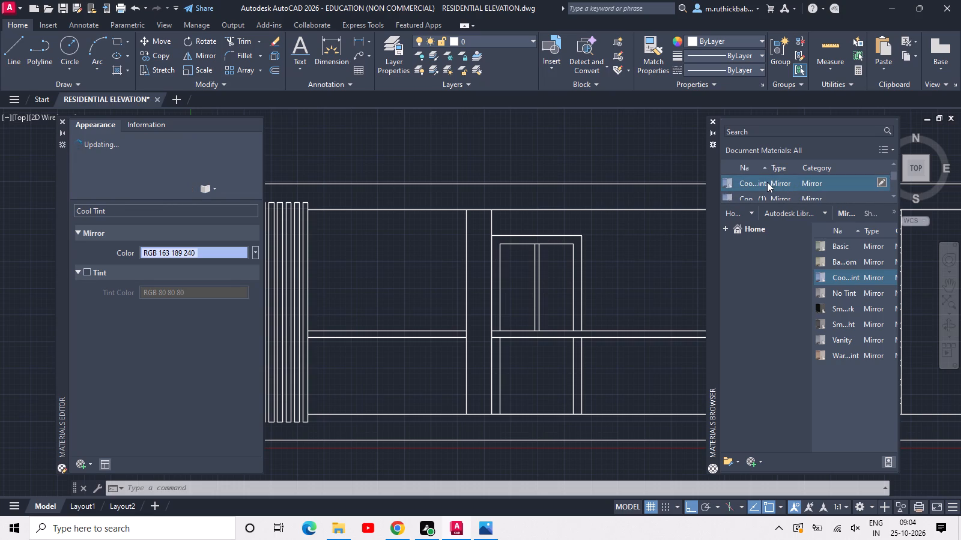
left_click(766, 182)
left_click_drag(766, 182, 546, 289)
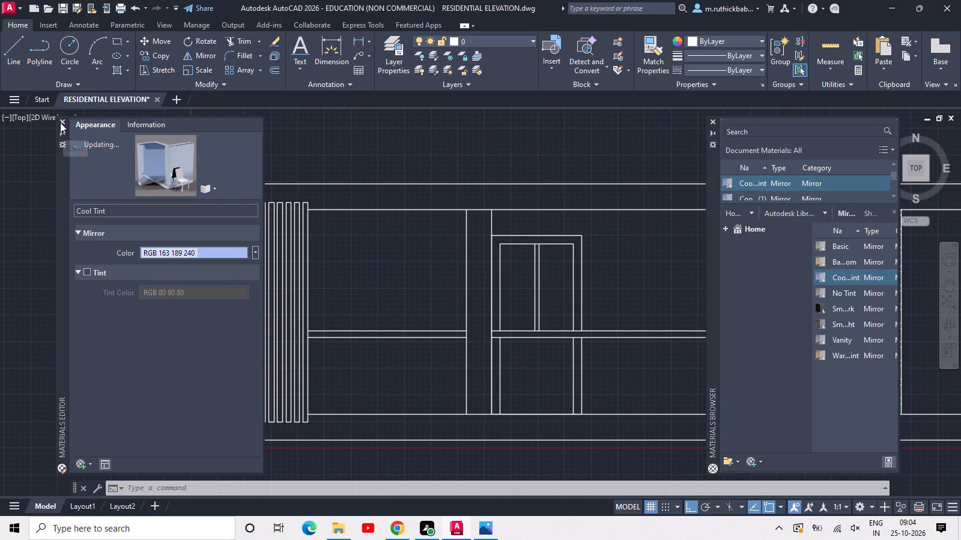
left_click(60, 119)
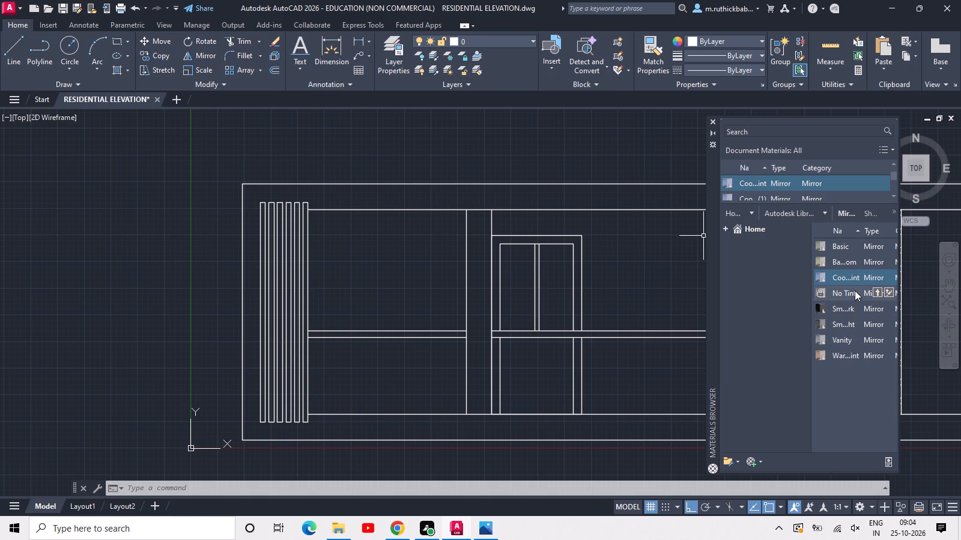
Try to apply the No Tint mirror material to the door's left-hand upper glass panel.
left_click_drag(855, 290, 513, 274)
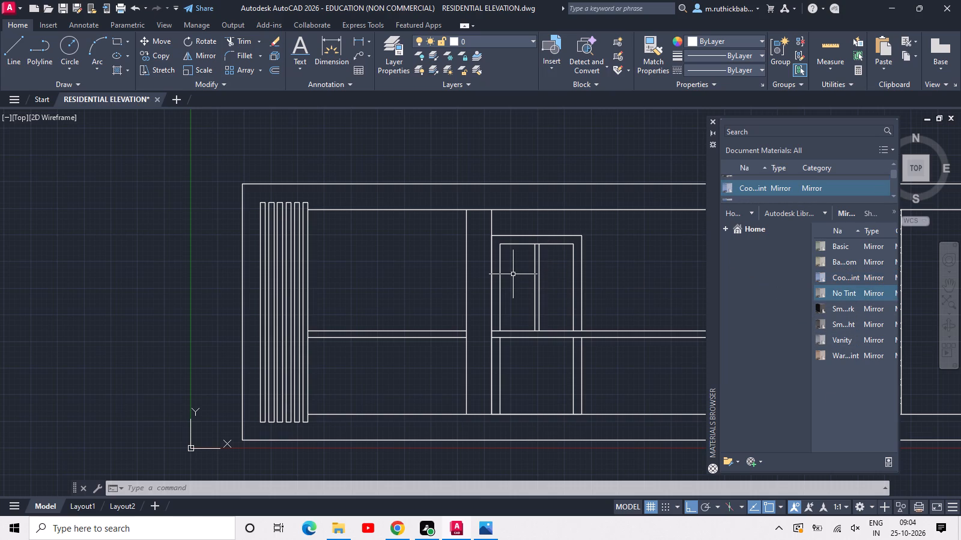
scroll(761, 189, "up", 2)
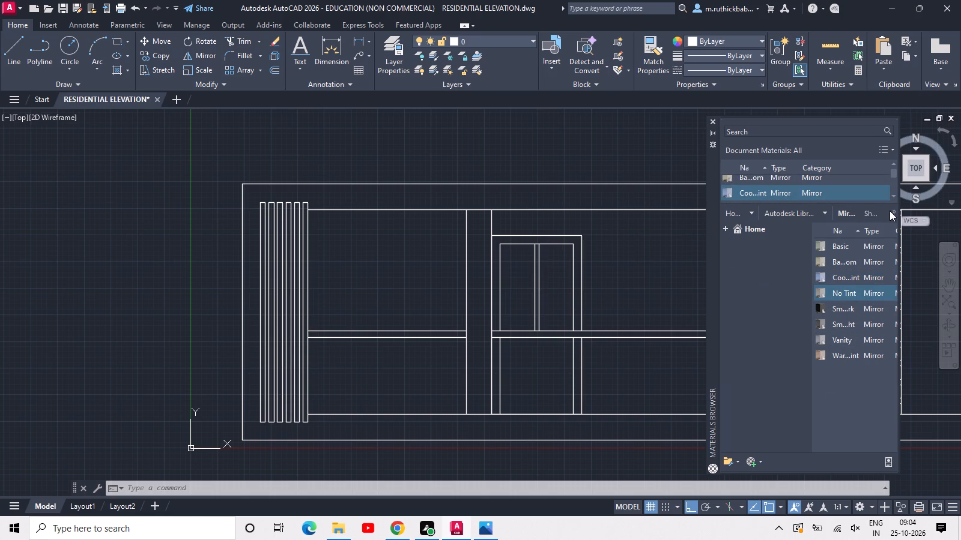
Check the document materials' display options and close the Materials Browser.
left_click(894, 210)
left_click(894, 210)
left_click_drag(894, 210, 897, 241)
left_click_drag(897, 241, 899, 256)
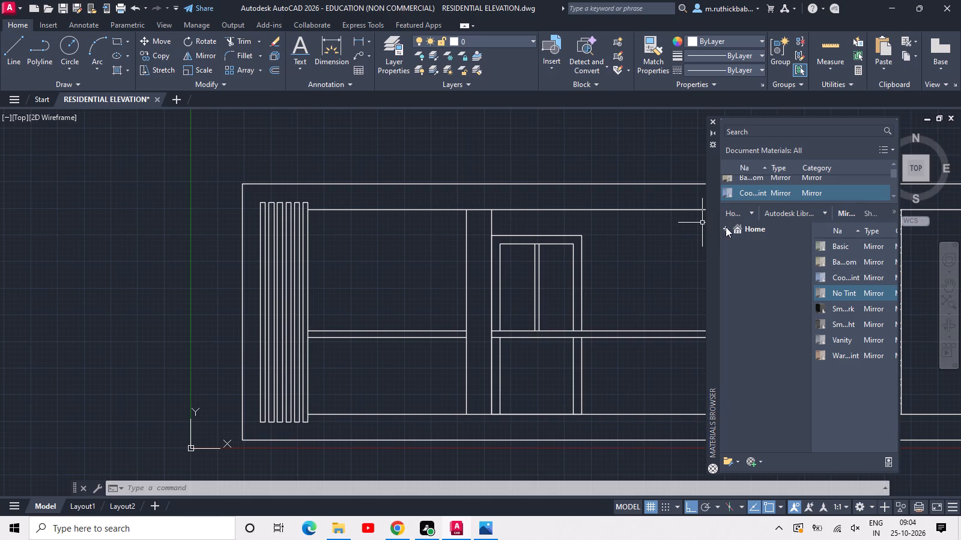
scroll(755, 174, "up", 4)
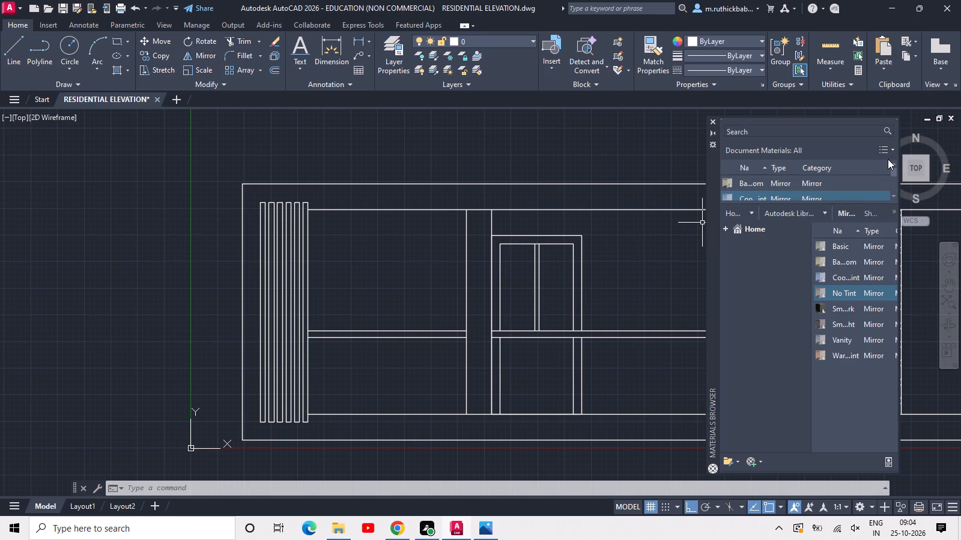
left_click(884, 151)
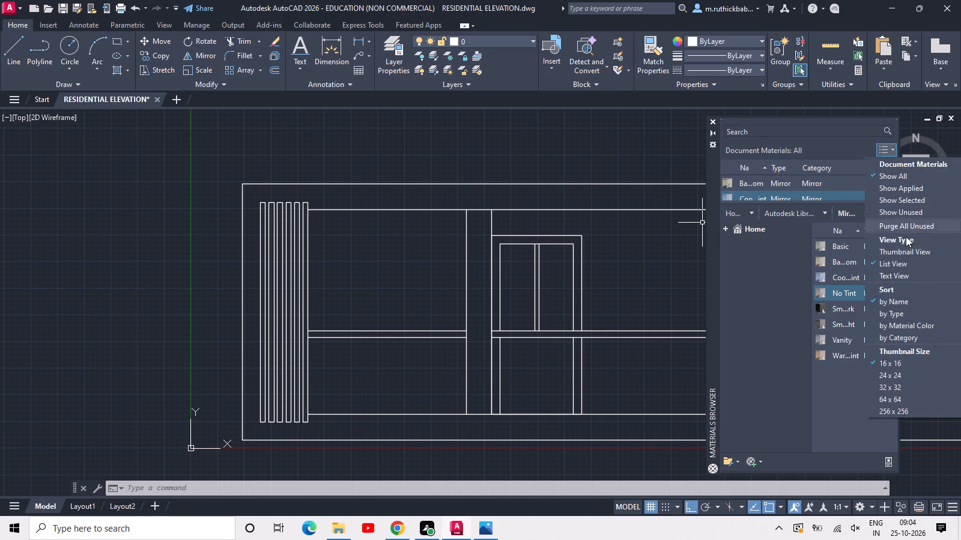
left_click(715, 119)
left_click(707, 118)
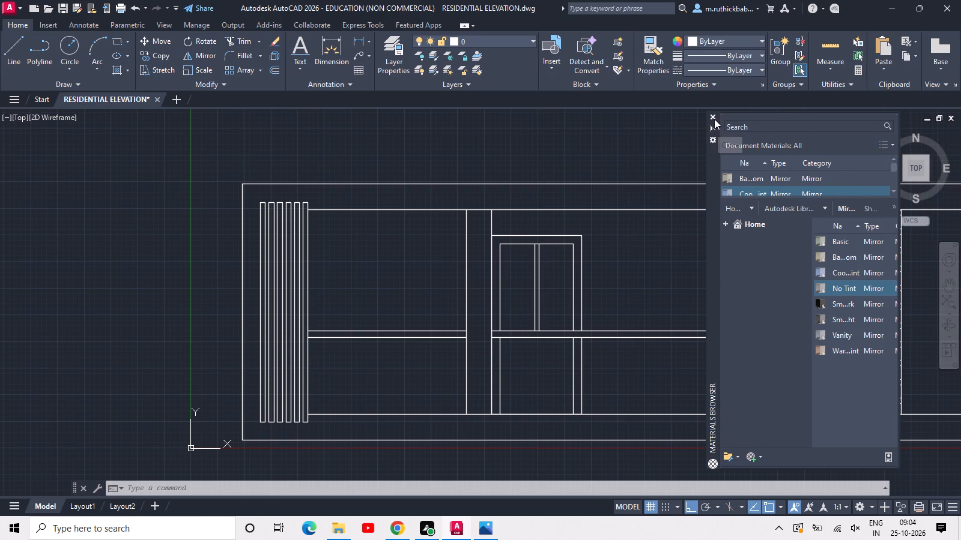
left_click(714, 115)
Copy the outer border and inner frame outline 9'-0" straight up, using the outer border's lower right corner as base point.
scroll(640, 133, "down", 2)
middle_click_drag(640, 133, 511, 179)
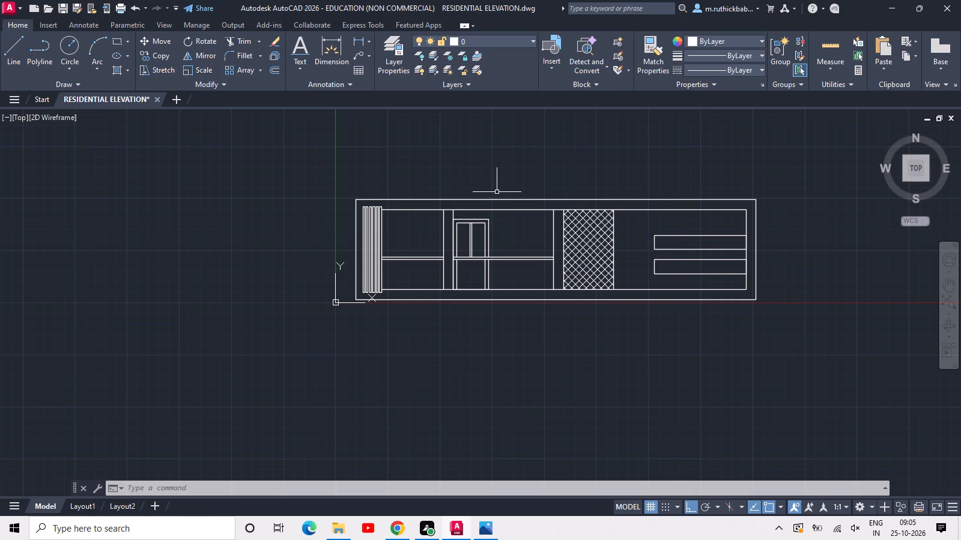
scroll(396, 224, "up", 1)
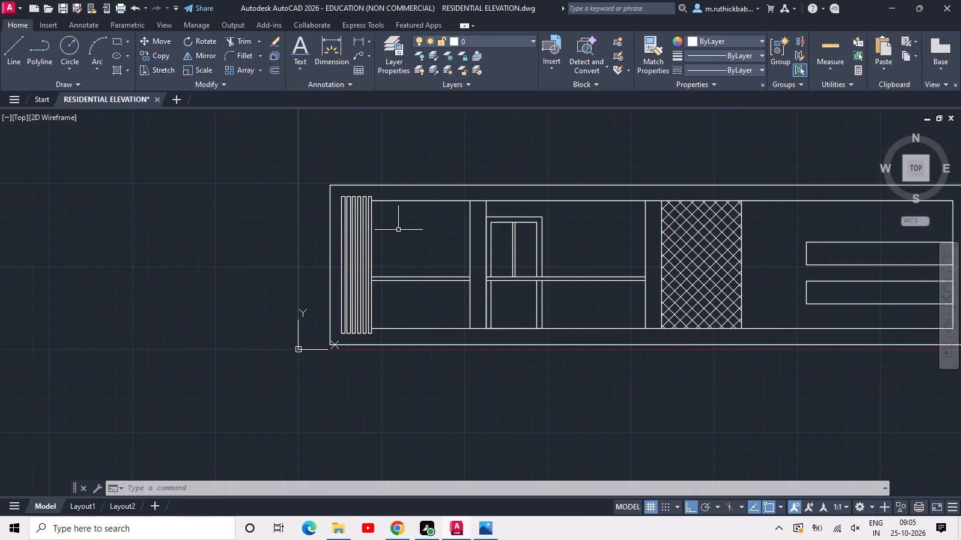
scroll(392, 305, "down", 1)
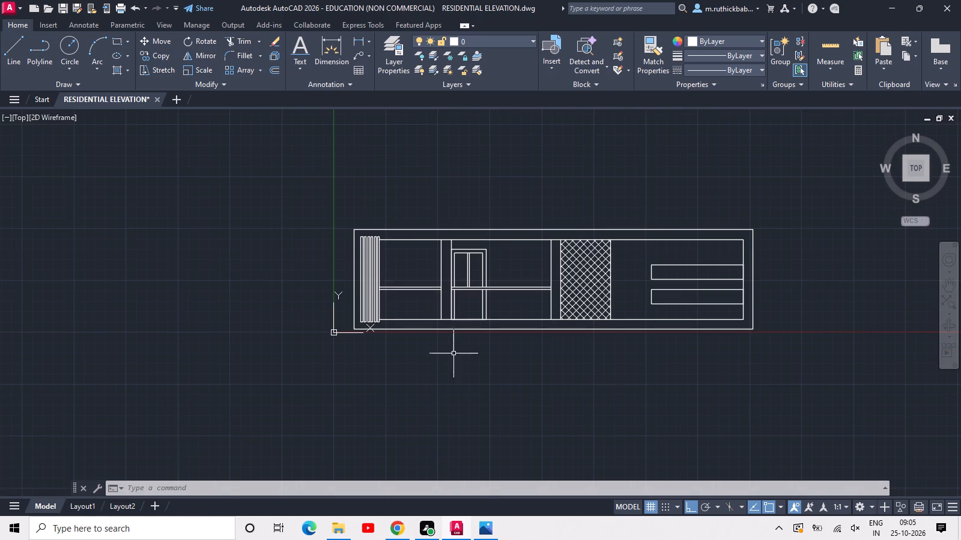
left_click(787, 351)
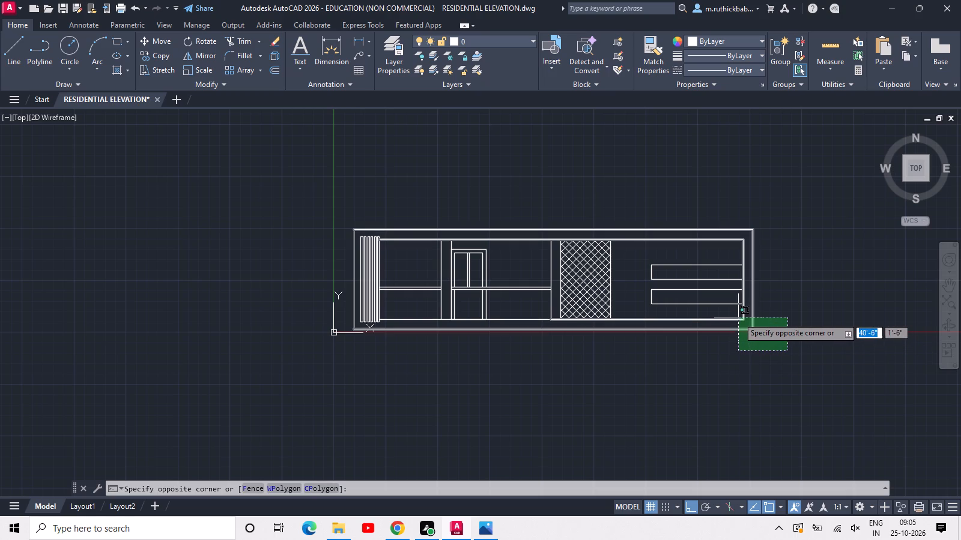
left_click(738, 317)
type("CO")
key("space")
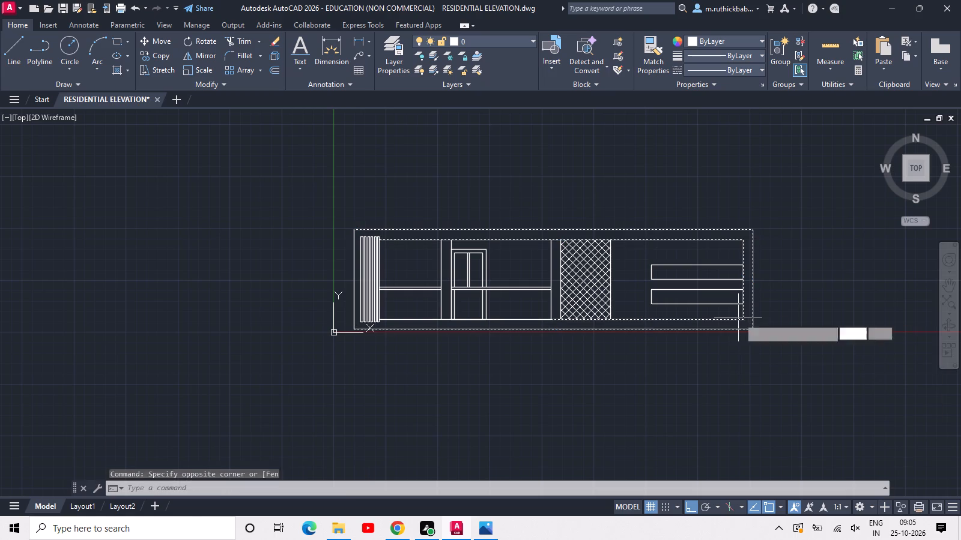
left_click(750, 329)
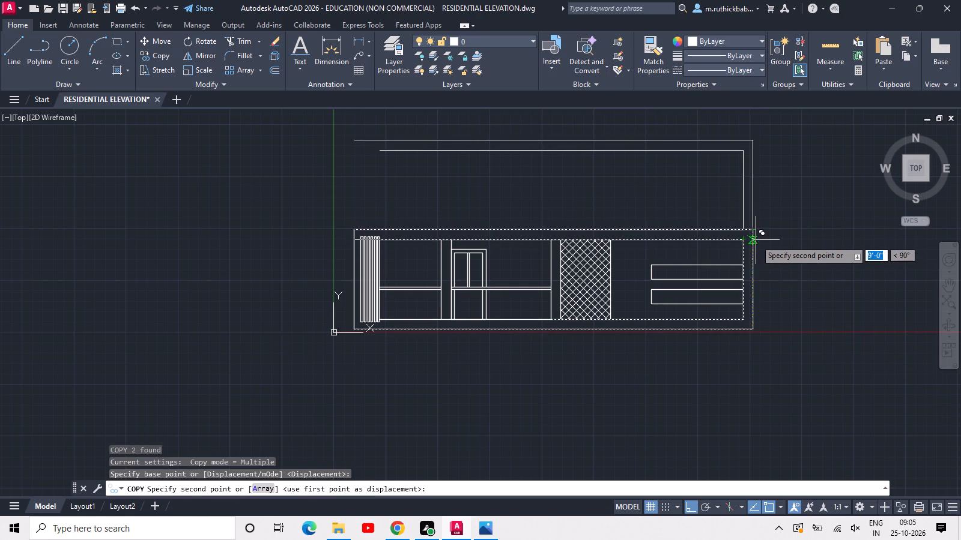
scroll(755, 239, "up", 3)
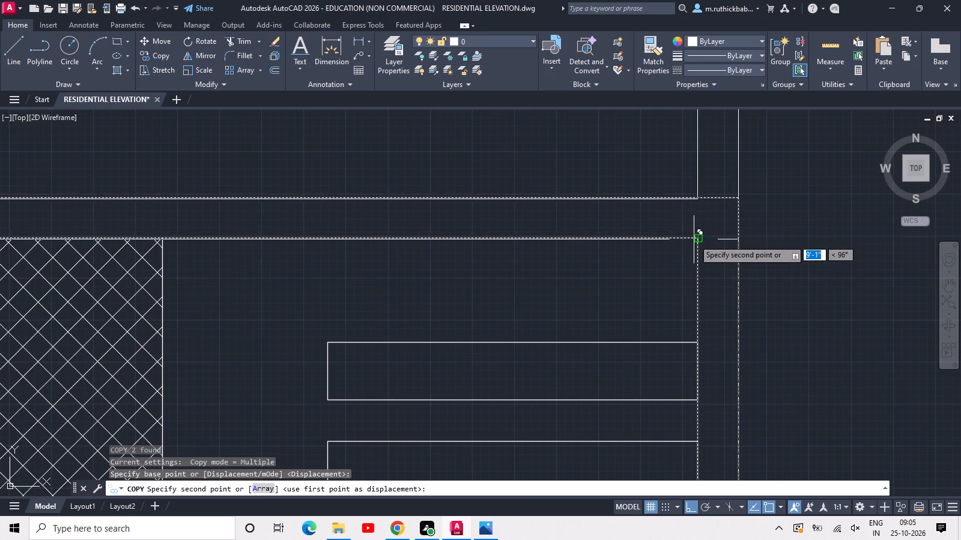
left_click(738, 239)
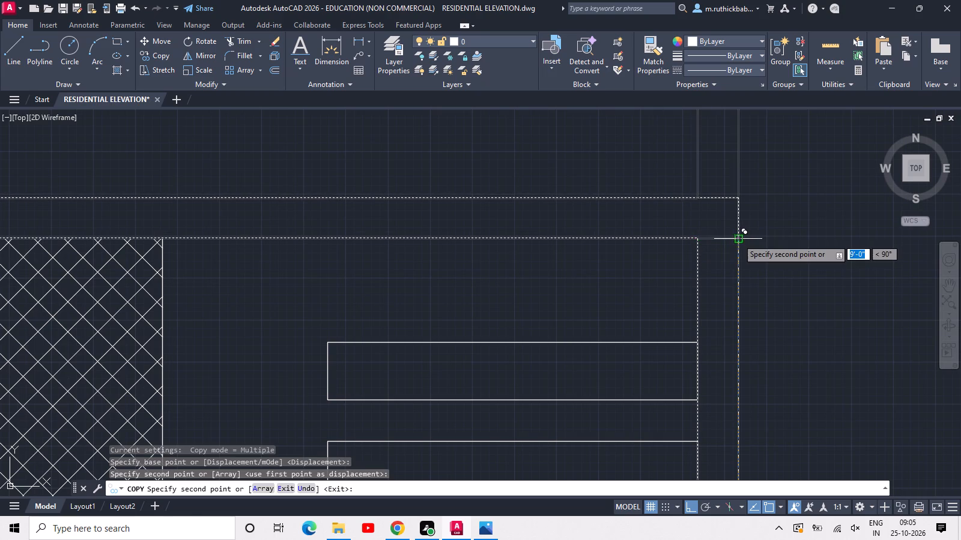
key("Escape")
Regenerate the drawing and examine how the copied outlines meet the original frame along its top edge at both ends.
scroll(708, 223, "down", 3)
middle_click_drag(325, 173, 413, 199)
scroll(431, 239, "up", 3)
middle_click_drag(401, 277, 471, 226)
scroll(522, 230, "up", 2)
type("RE")
key("space")
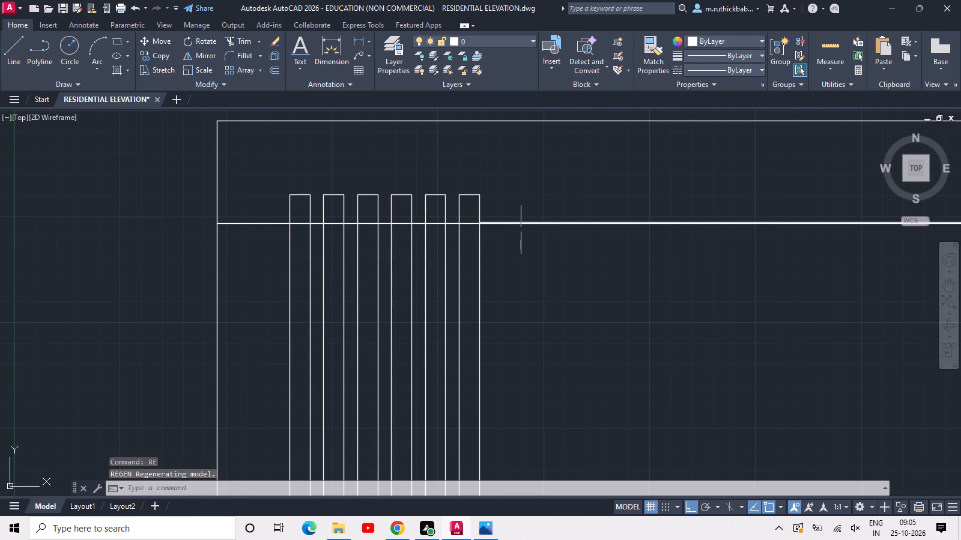
left_click(519, 229)
key("Escape")
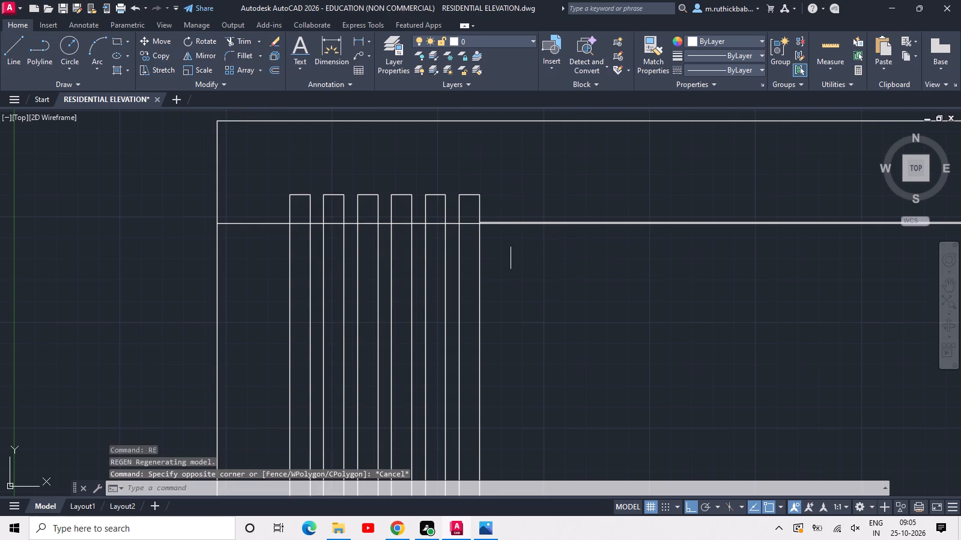
scroll(538, 239, "down", 3)
middle_click_drag(592, 247, 92, 273)
middle_click_drag(839, 290, 429, 277)
scroll(523, 263, "up", 4)
scroll(487, 149, "up", 2)
scroll(486, 160, "down", 2)
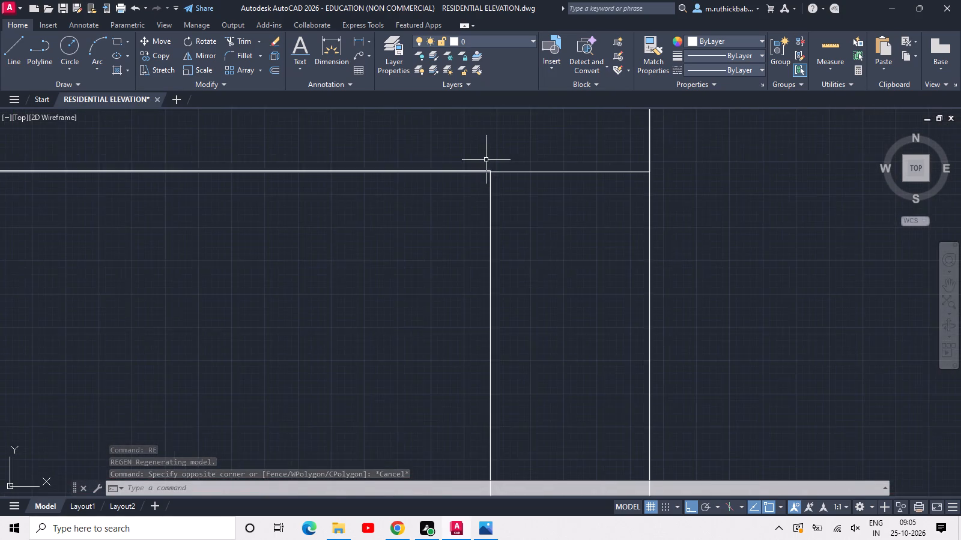
scroll(487, 160, "down", 3)
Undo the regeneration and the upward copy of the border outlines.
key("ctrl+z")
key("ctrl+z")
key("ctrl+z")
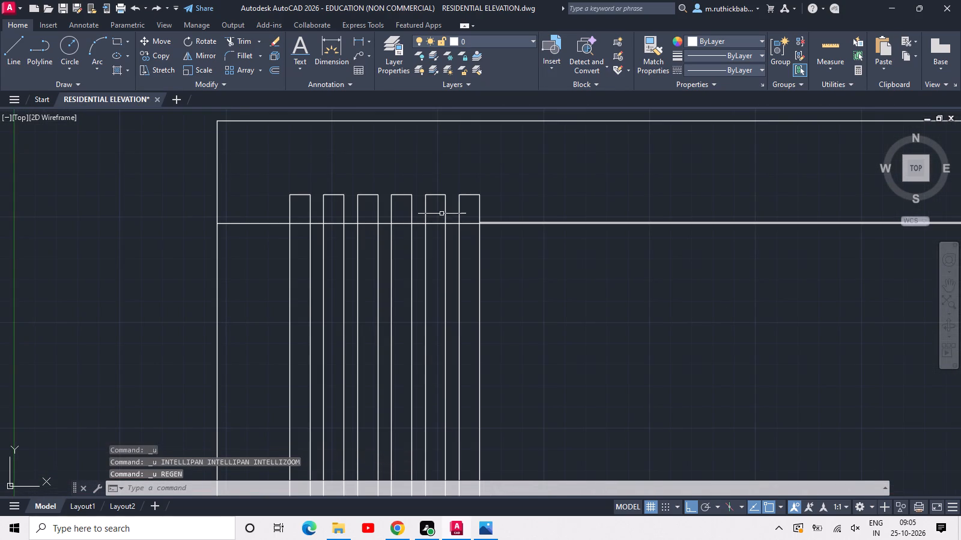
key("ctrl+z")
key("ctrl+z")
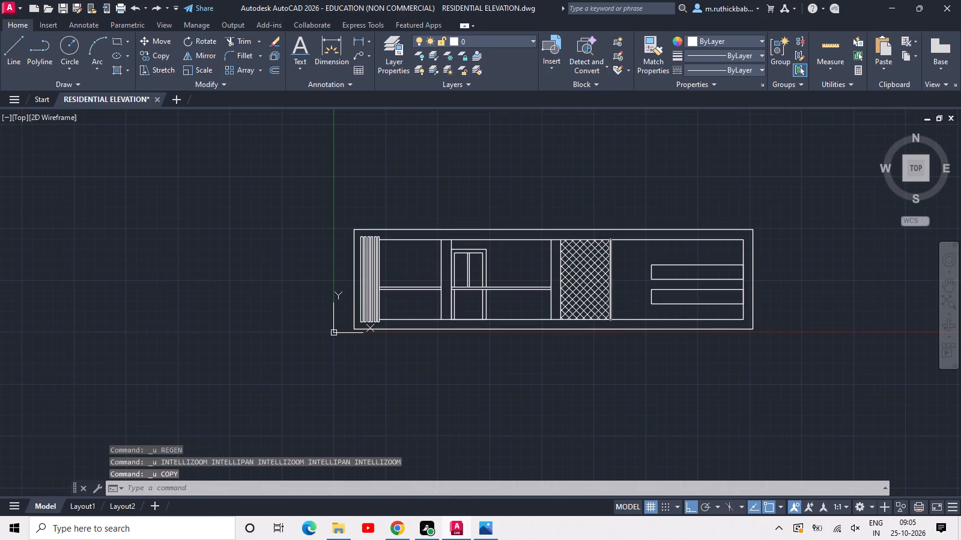
Explode the outer border and the two polylines forming the inner frame into separate lines.
left_click(732, 319)
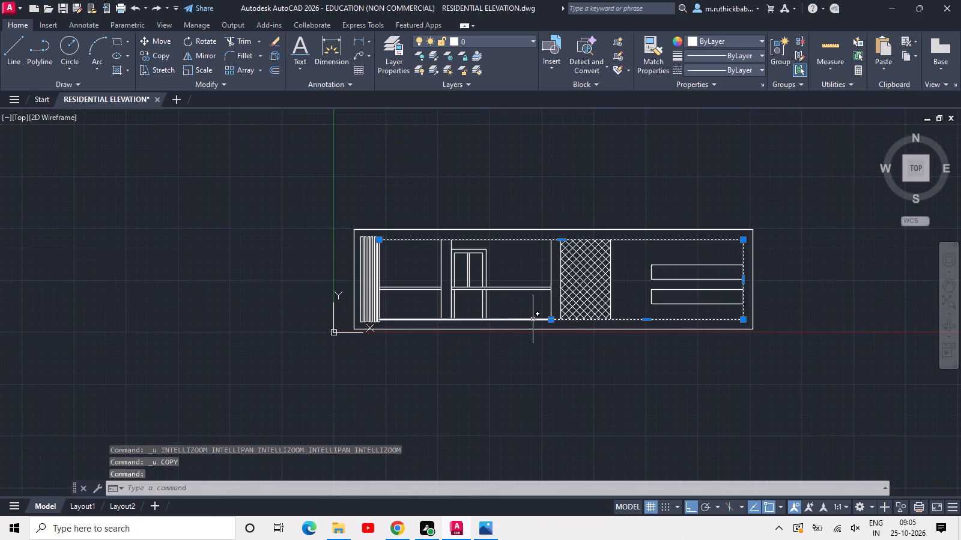
left_click(533, 319)
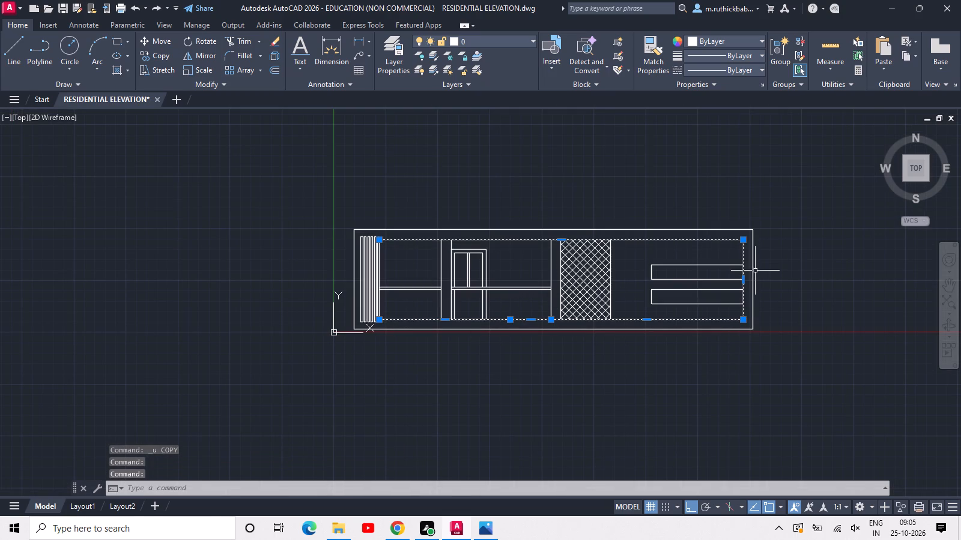
left_click(754, 271)
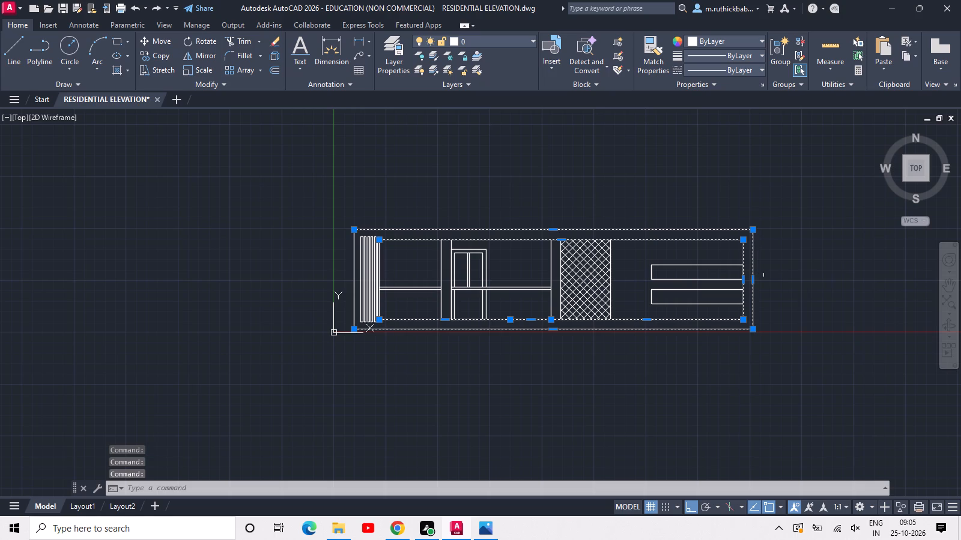
key("x")
key("space")
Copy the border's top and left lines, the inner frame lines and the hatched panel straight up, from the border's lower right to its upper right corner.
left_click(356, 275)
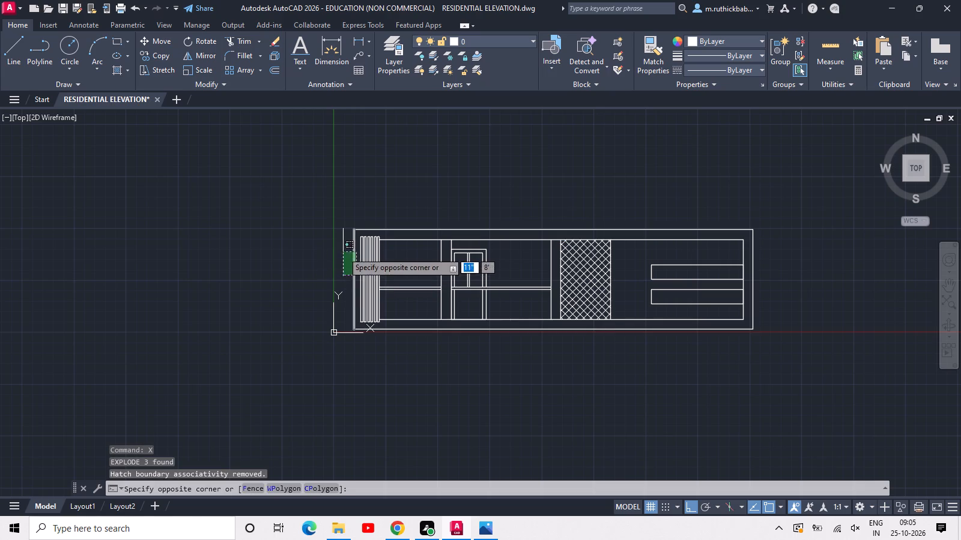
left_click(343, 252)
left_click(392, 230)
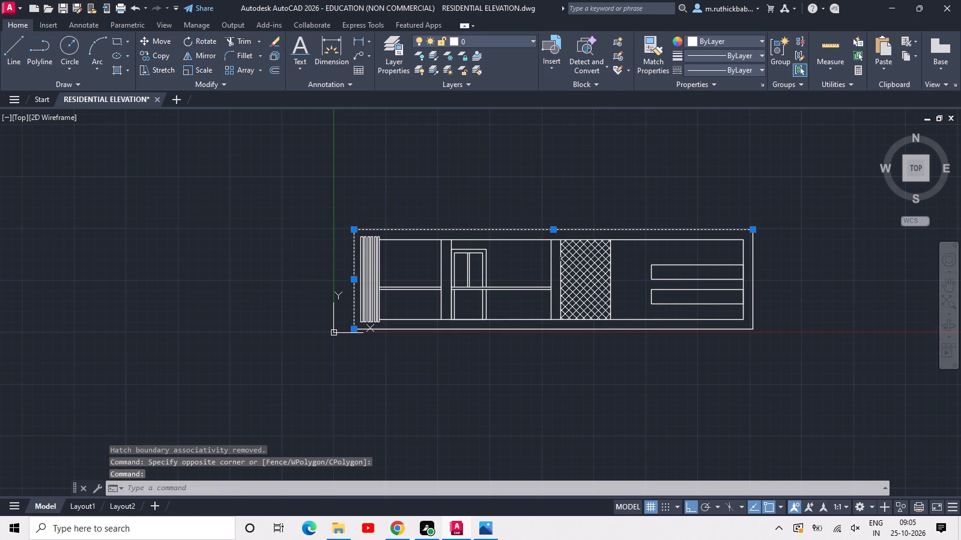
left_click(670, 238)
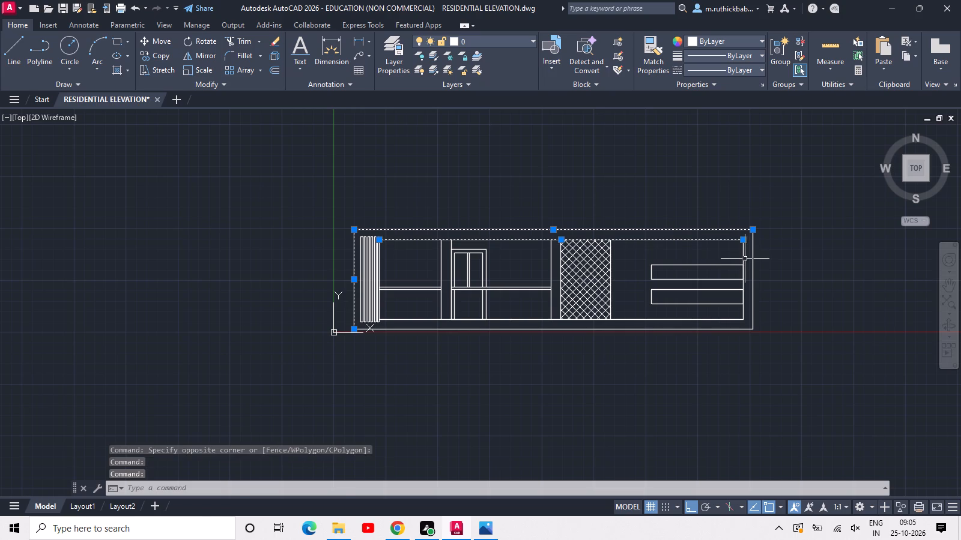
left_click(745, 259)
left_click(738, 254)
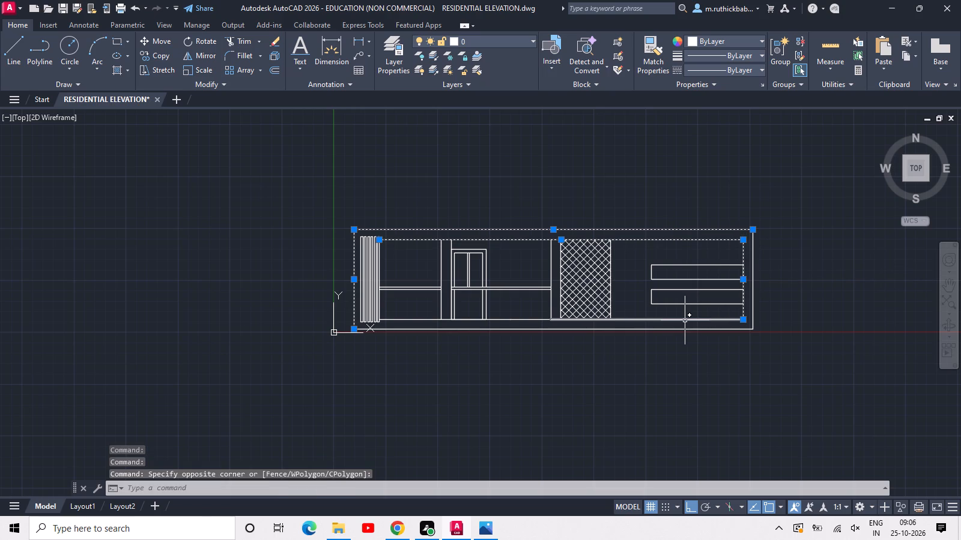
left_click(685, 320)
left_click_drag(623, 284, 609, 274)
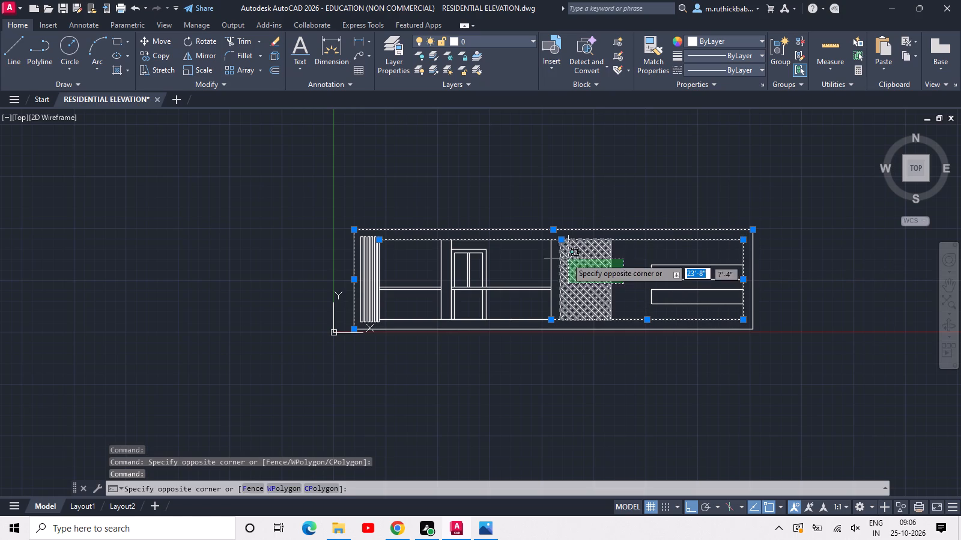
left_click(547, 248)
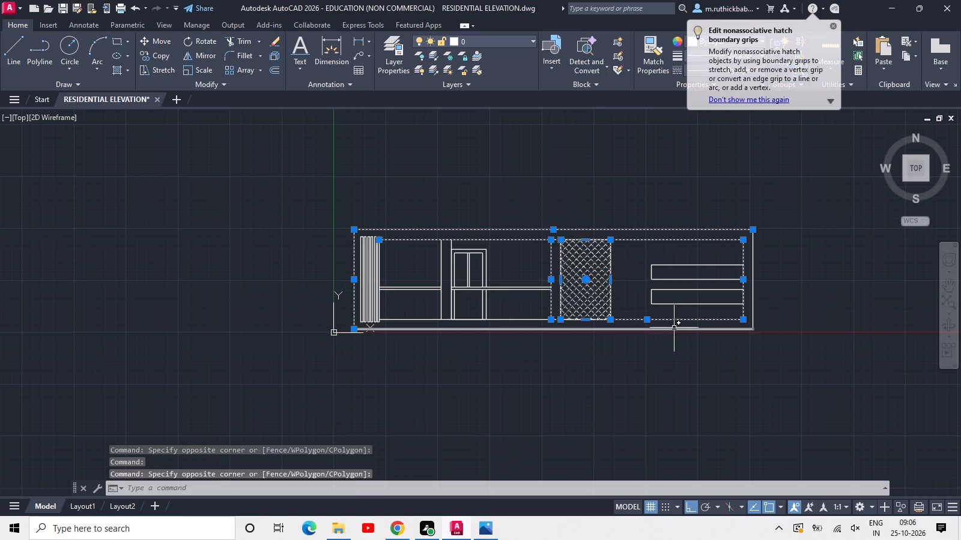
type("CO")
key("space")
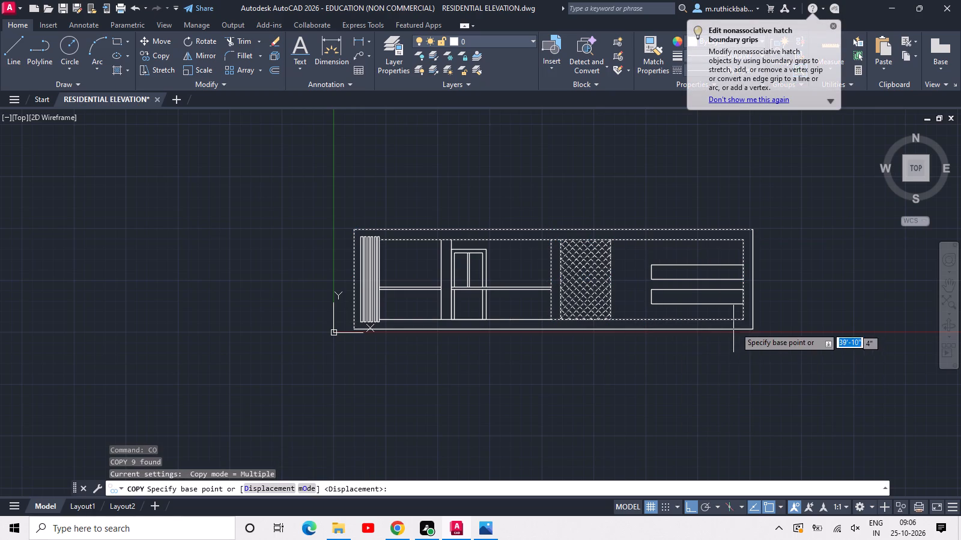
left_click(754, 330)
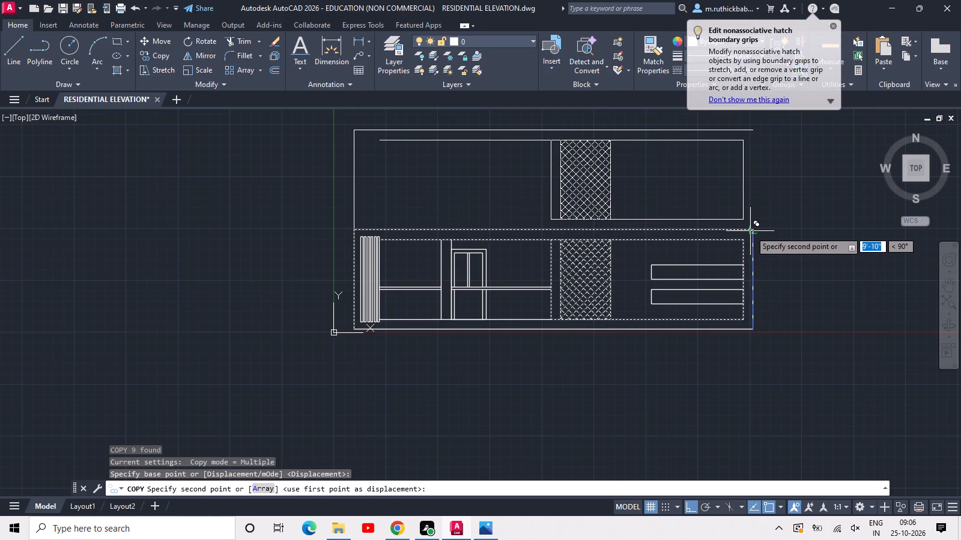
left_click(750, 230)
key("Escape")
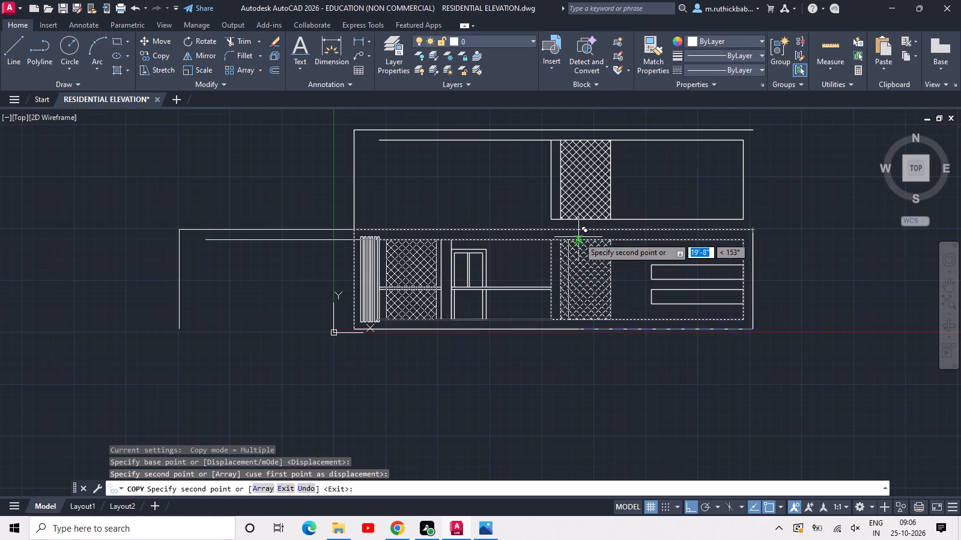
Save the drawing.
scroll(578, 237, "down", 1)
middle_click_drag(578, 237, 555, 257)
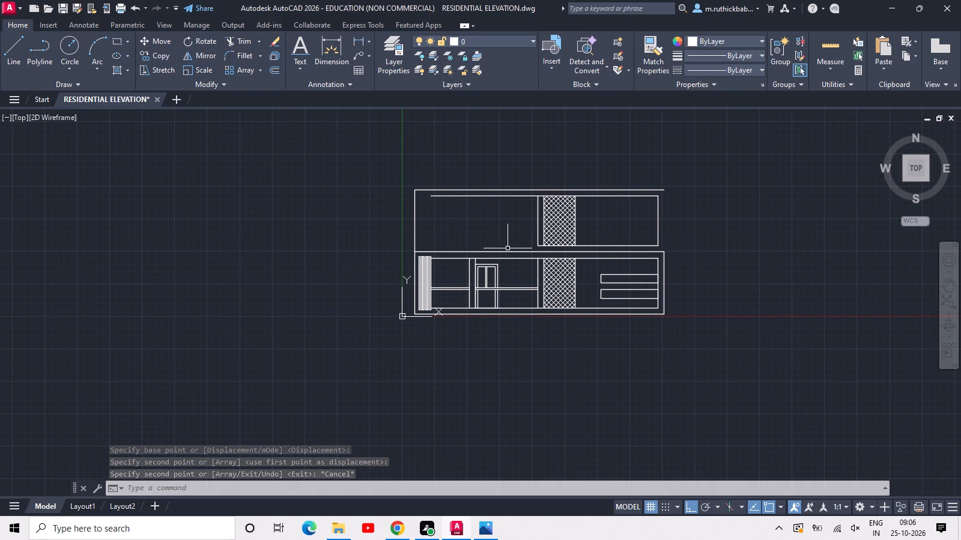
scroll(521, 257, "up", 2)
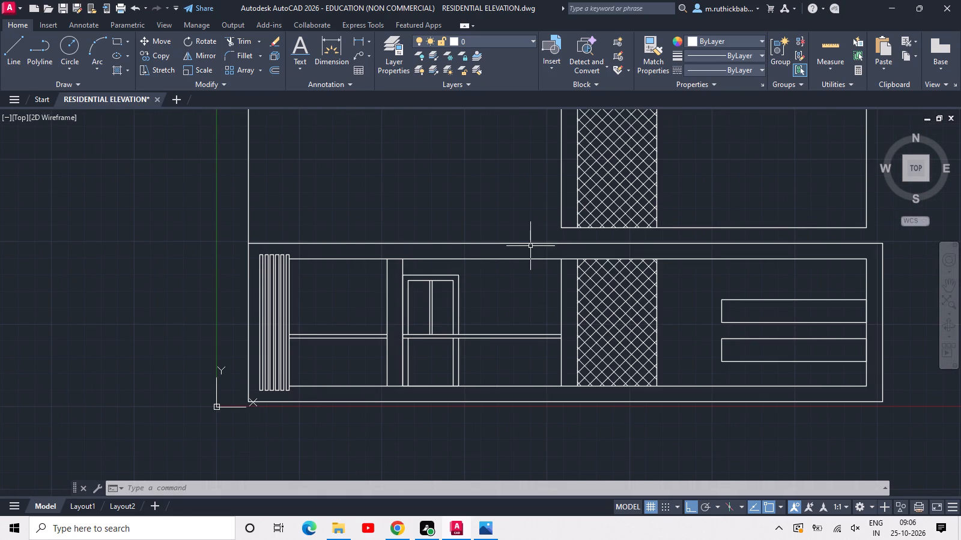
key("ctrl+s")
key("ctrl+s")
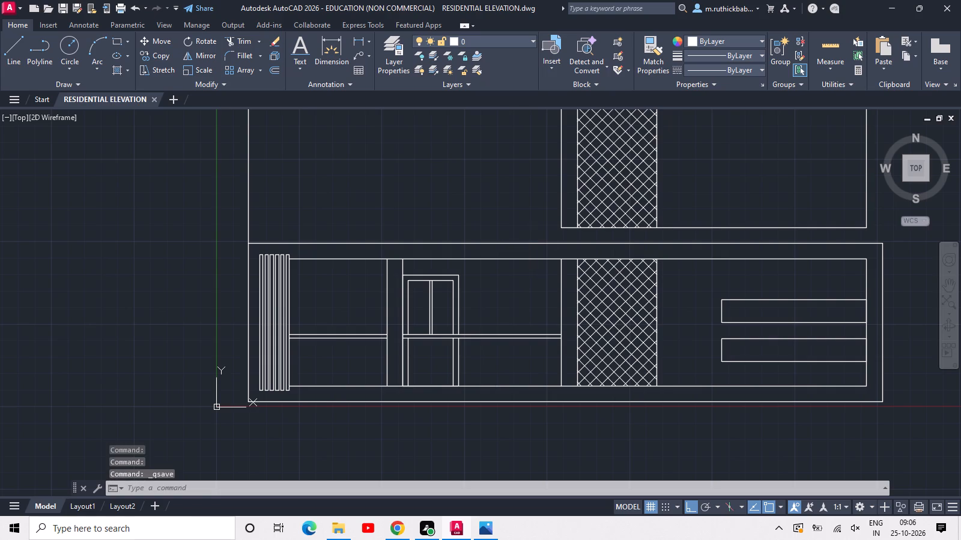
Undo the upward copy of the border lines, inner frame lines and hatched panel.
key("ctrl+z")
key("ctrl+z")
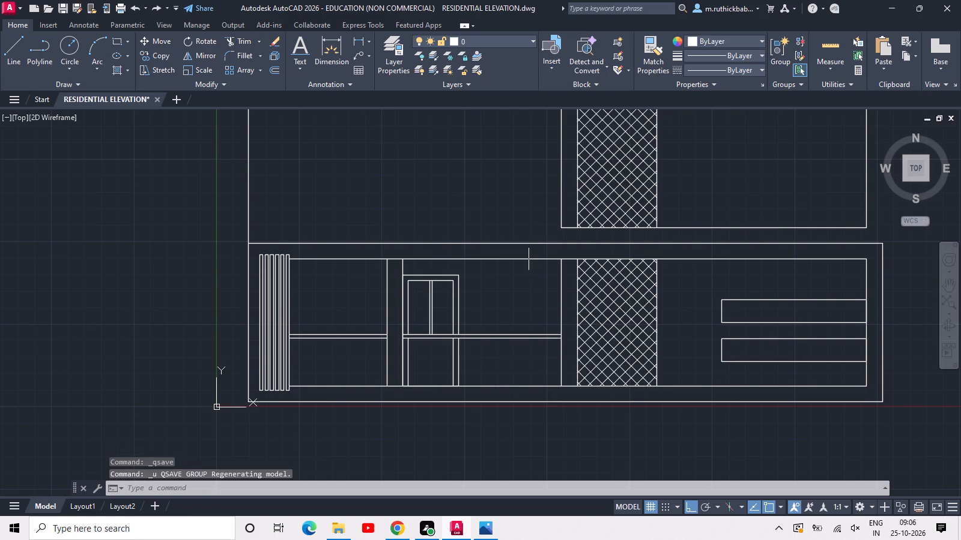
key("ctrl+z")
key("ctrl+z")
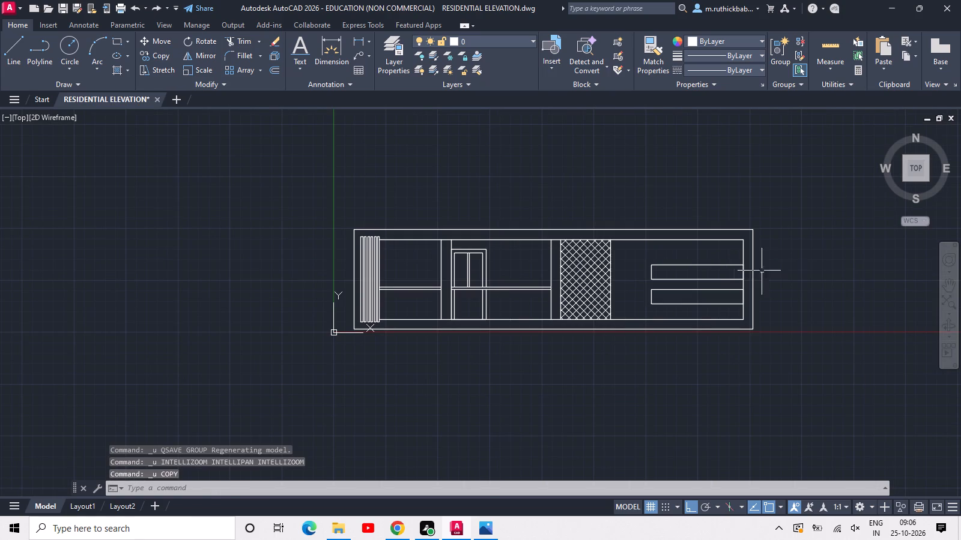
Copy the border's top line, inner frame lines and hatched panel upward three times at 9'-0" spacing, using the inner frame's lower right corner as base.
left_click(708, 251)
left_click_drag(678, 223, 675, 215)
left_click_drag(627, 253, 617, 251)
left_click(537, 263)
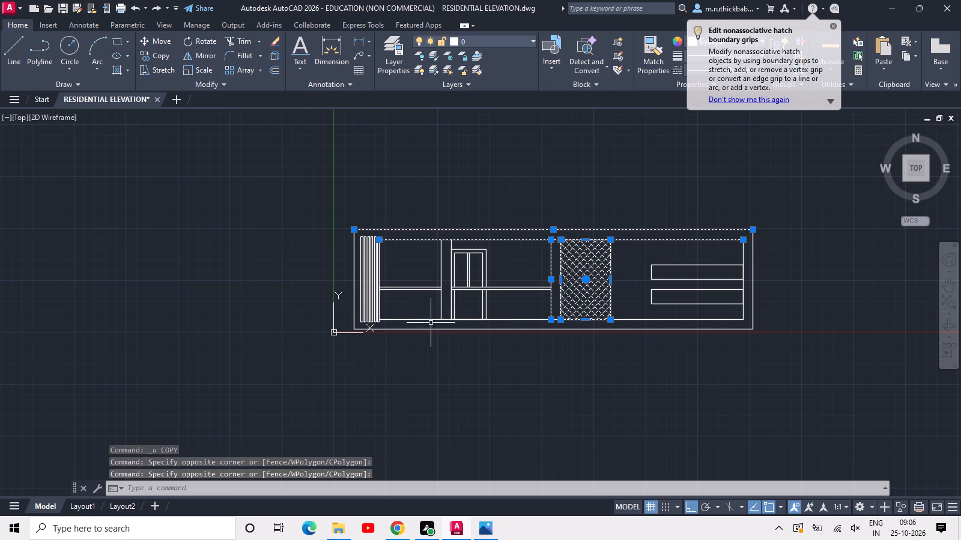
left_click(426, 319)
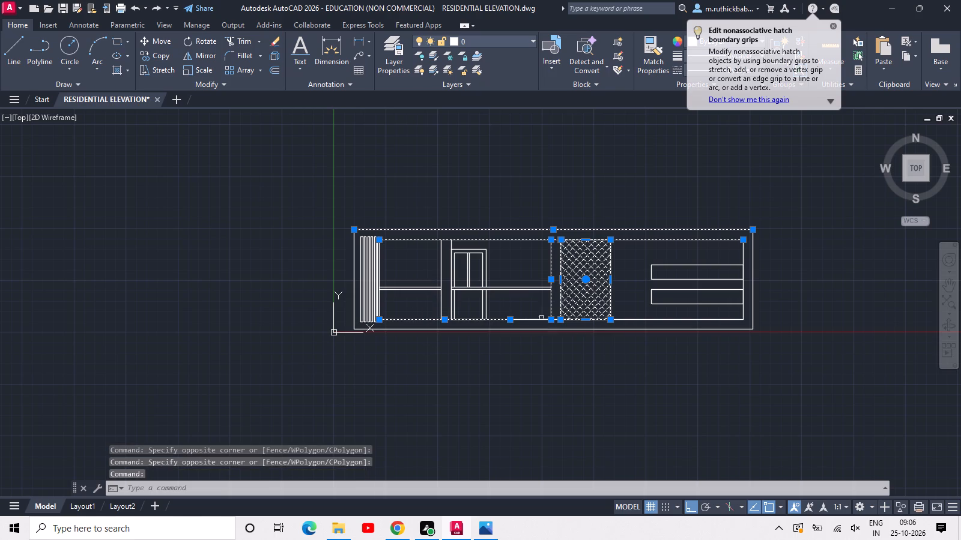
left_click(537, 321)
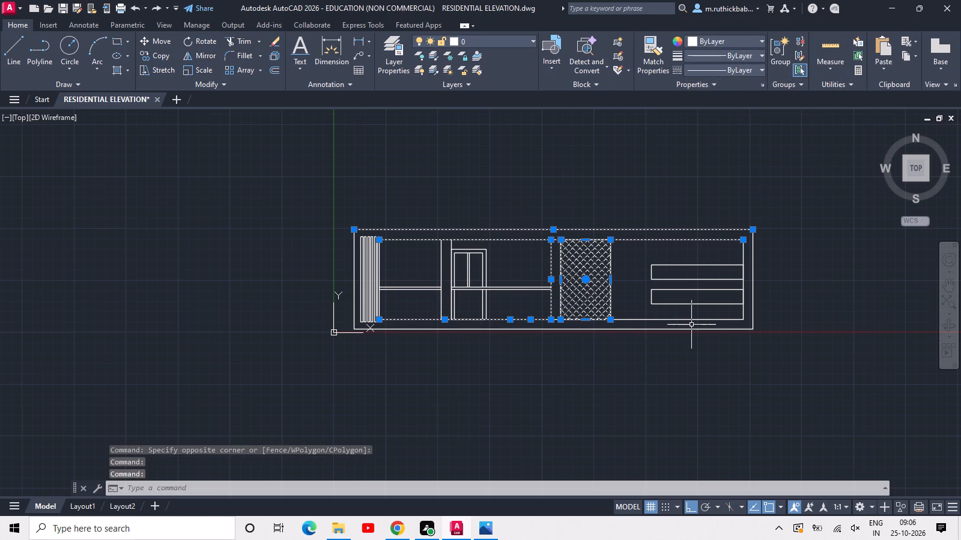
left_click(682, 319)
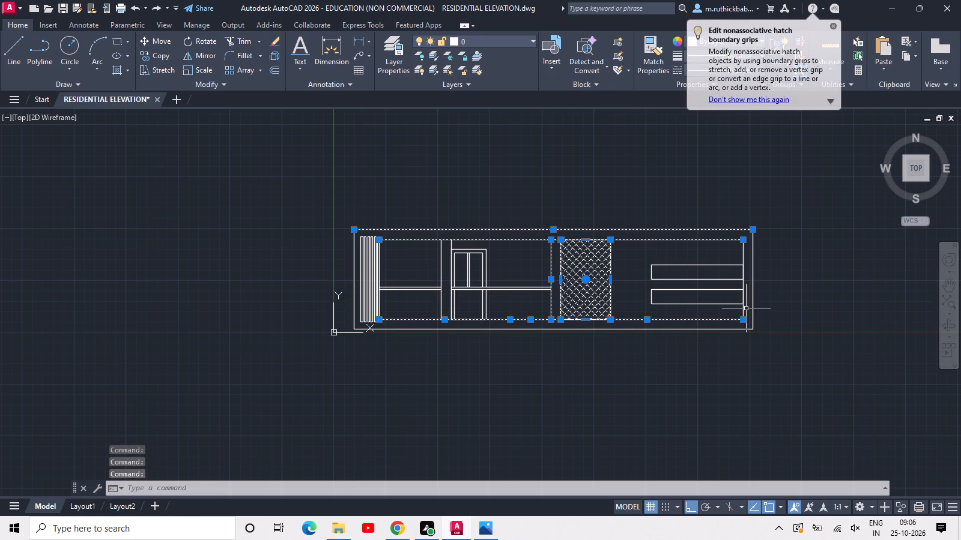
left_click(744, 308)
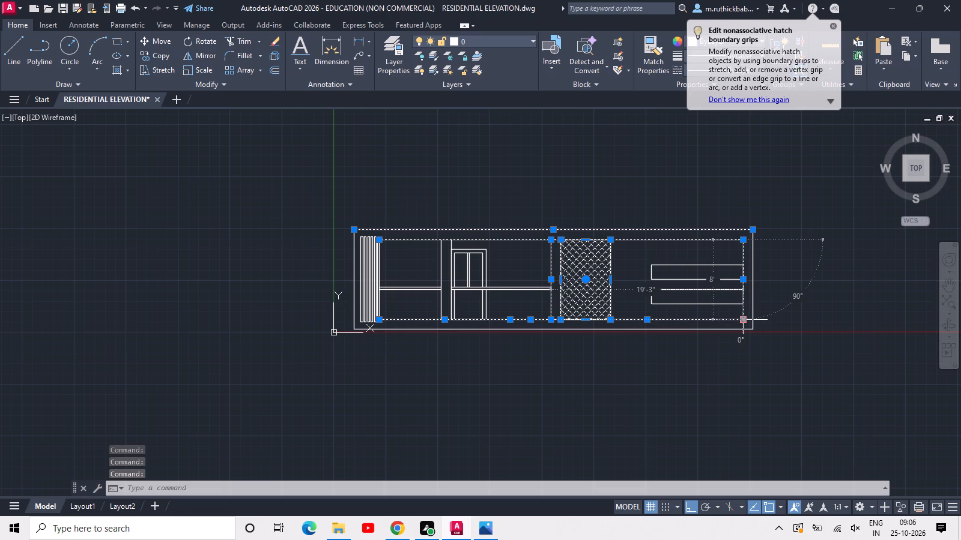
type("CO")
key("space")
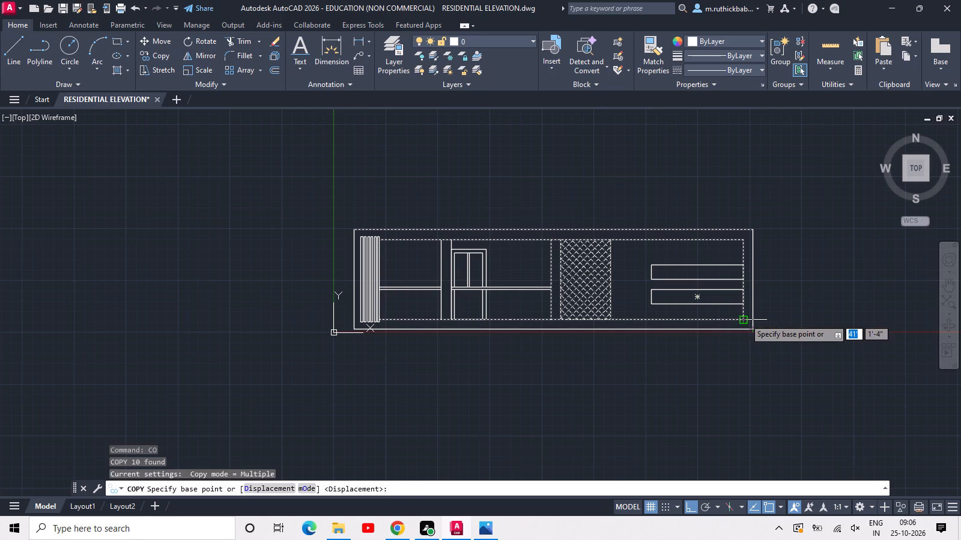
left_click(745, 319)
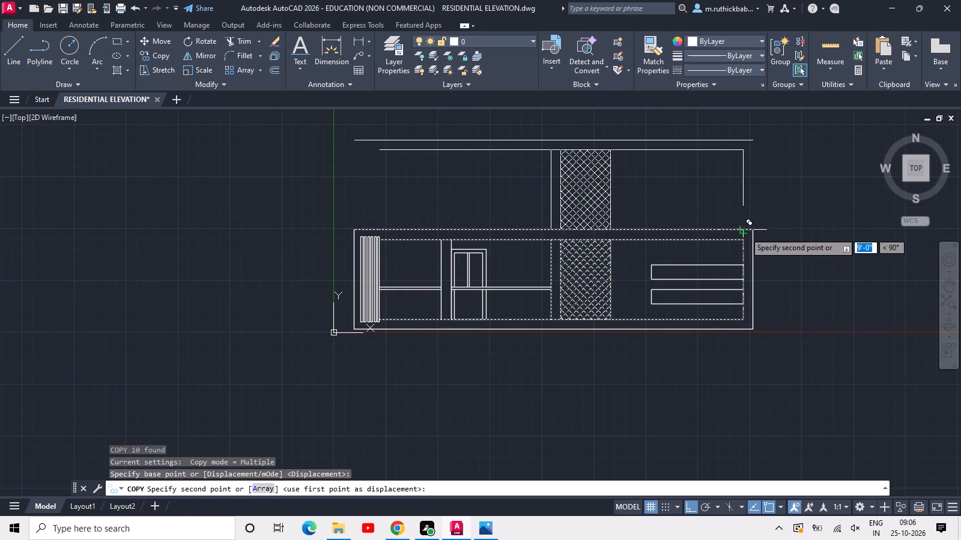
left_click(745, 232)
middle_click_drag(741, 183, 755, 335)
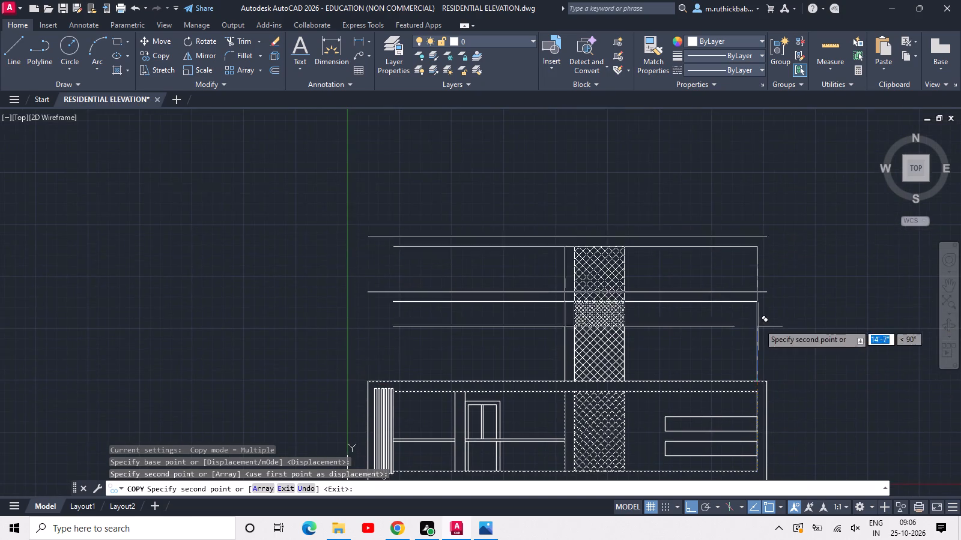
left_click(758, 290)
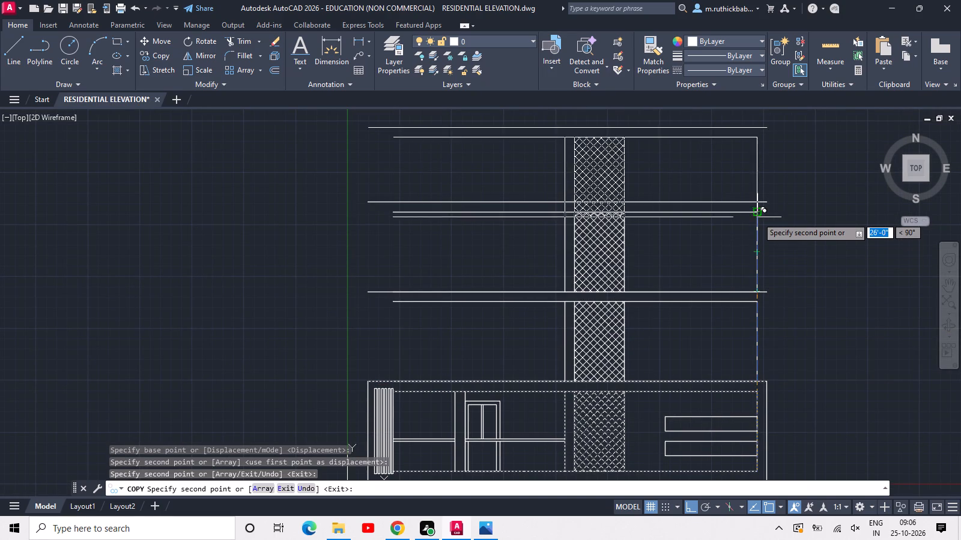
scroll(757, 217, "down", 1)
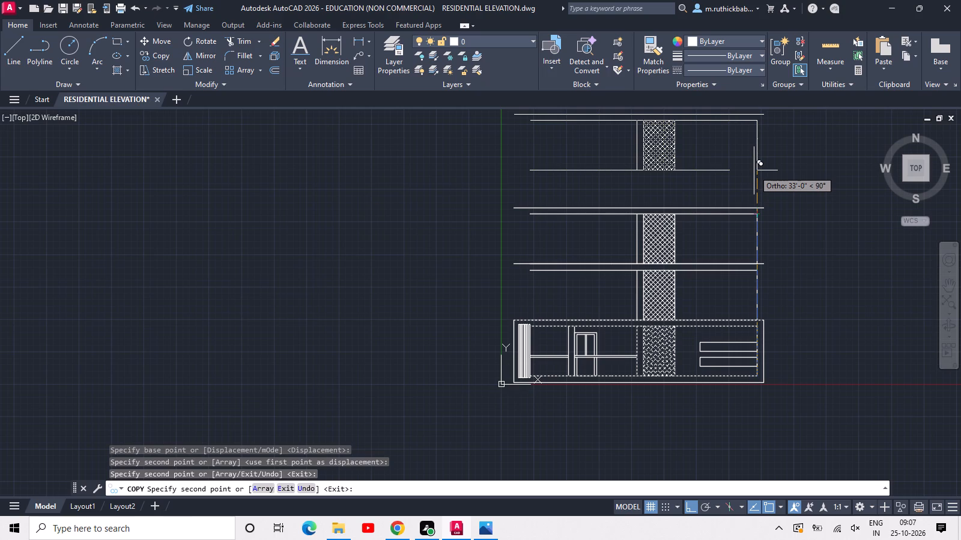
left_click(759, 209)
key("Escape")
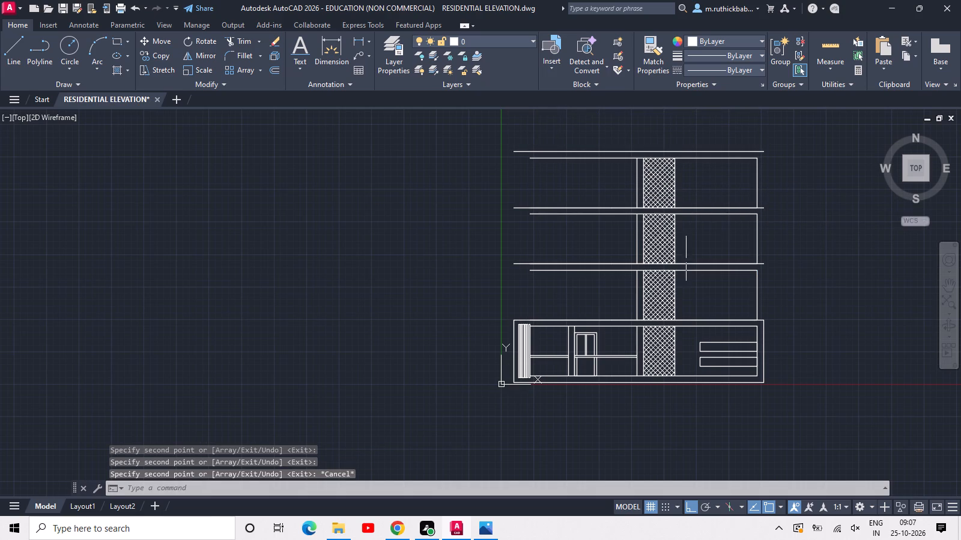
Draw a 9' vertical line closing the left end of the first copied storey, down to the original floor's upper left corner.
middle_click_drag(654, 308, 649, 255)
scroll(516, 234, "up", 1)
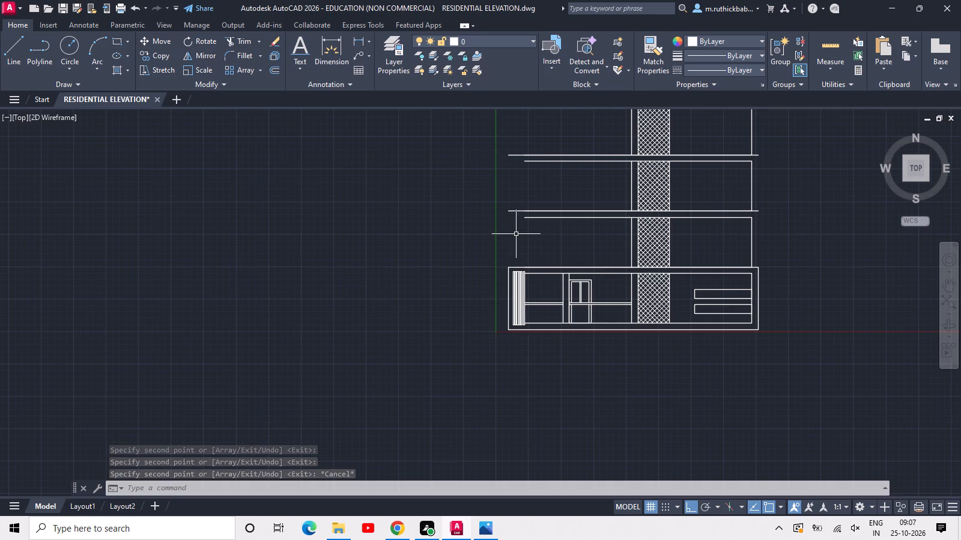
middle_click_drag(516, 234, 509, 255)
type("L")
key("space")
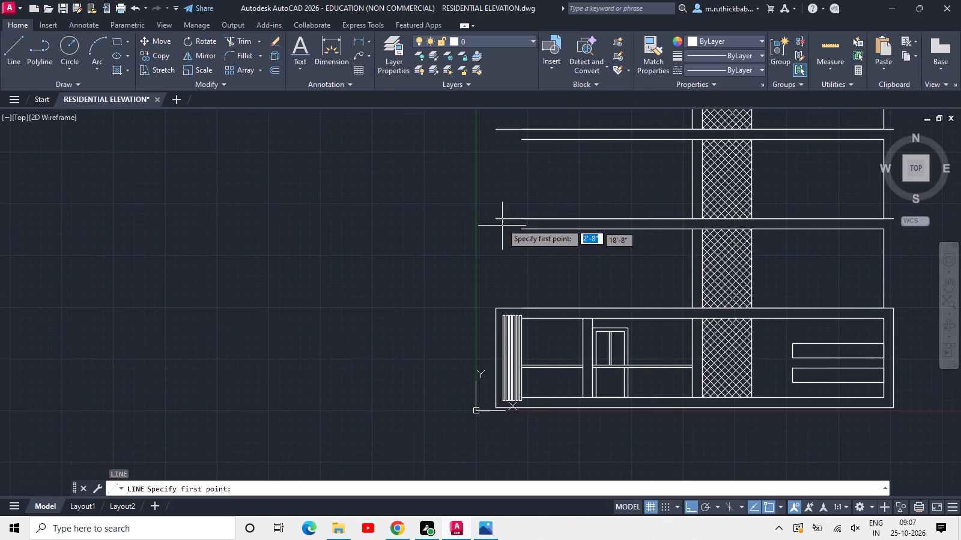
left_click(499, 220)
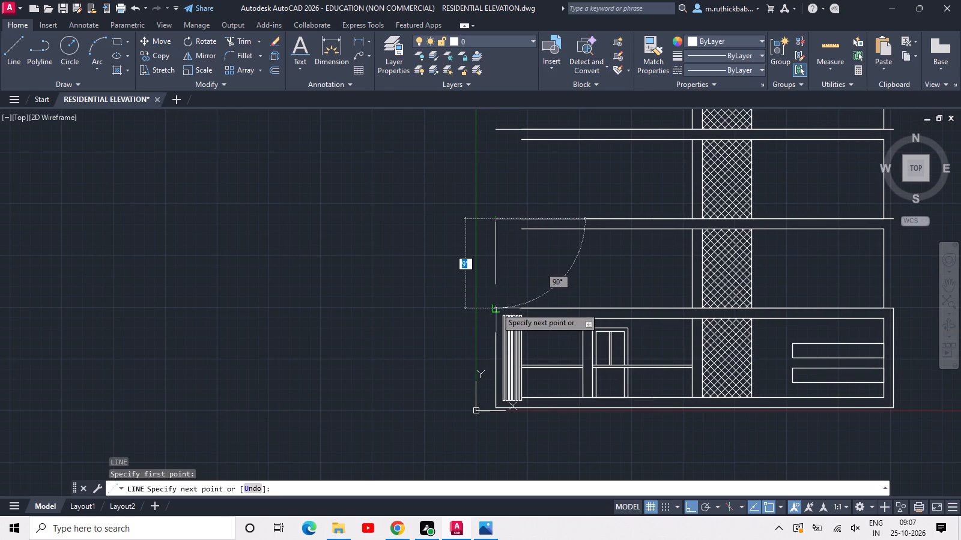
left_click(496, 307)
key("space")
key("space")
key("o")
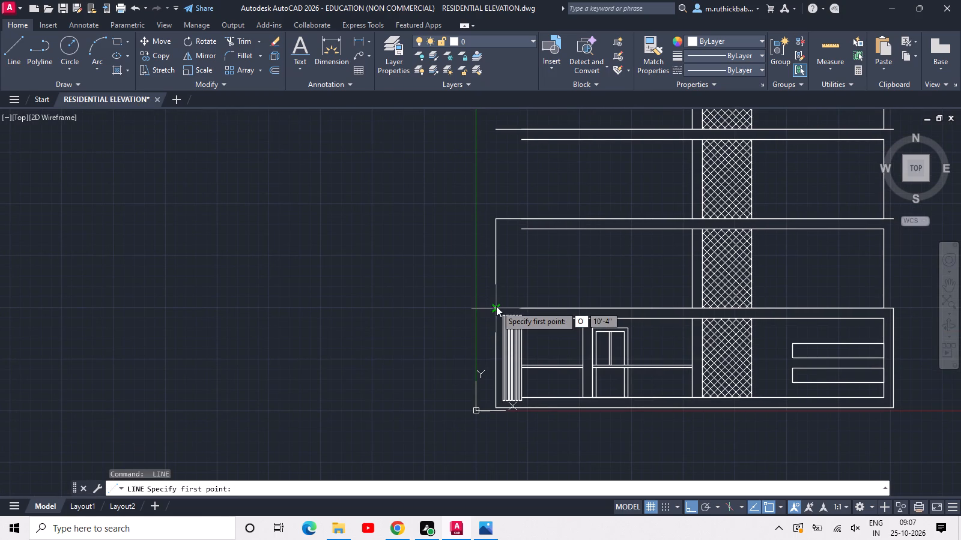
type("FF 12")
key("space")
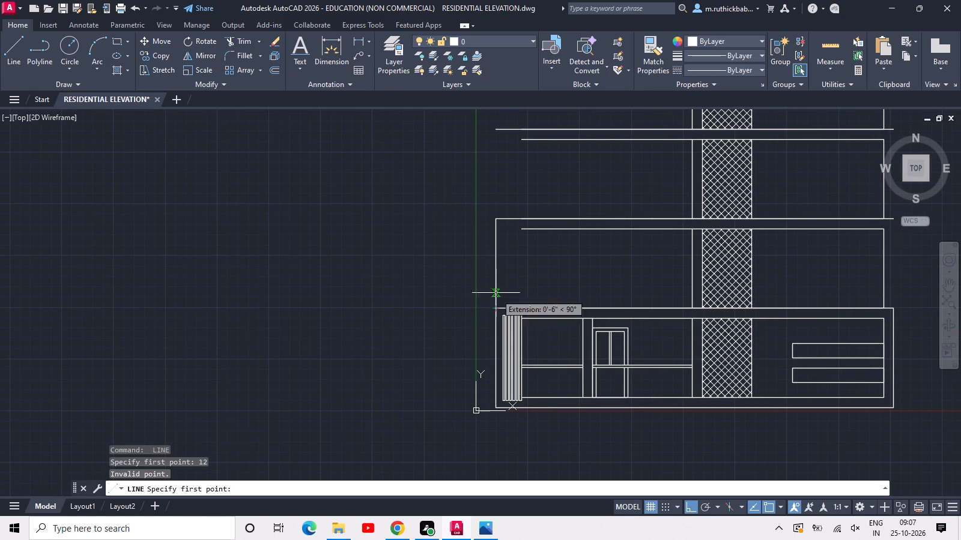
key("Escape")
Offset the first copied storey's new left edge line 12" inward.
type("OFF")
key("space")
type("12")
key("space")
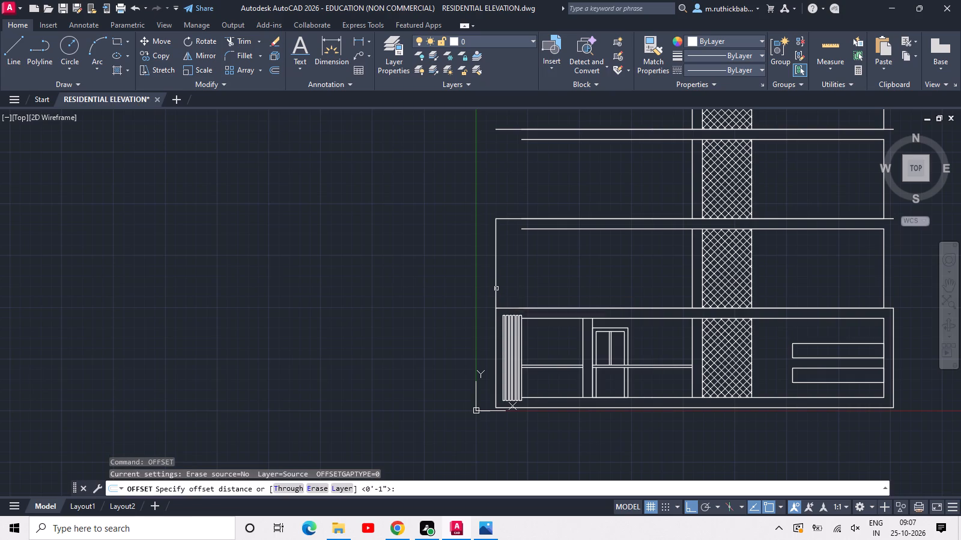
left_click(496, 289)
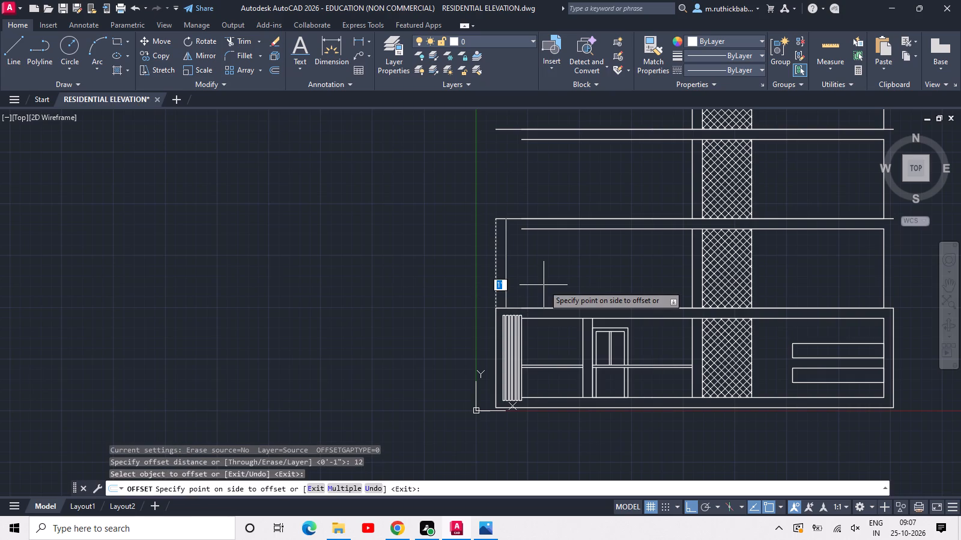
left_click(544, 285)
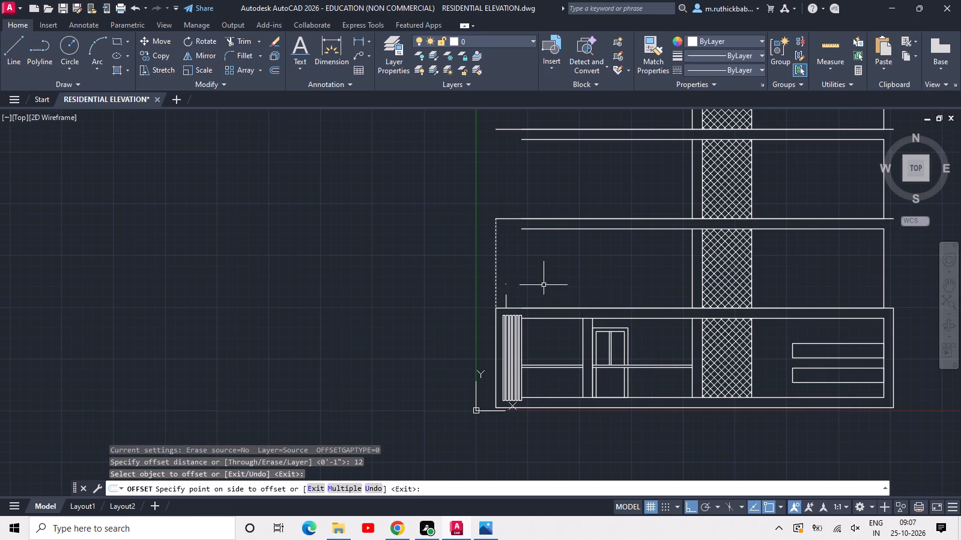
middle_click_drag(802, 301, 490, 340)
key("space")
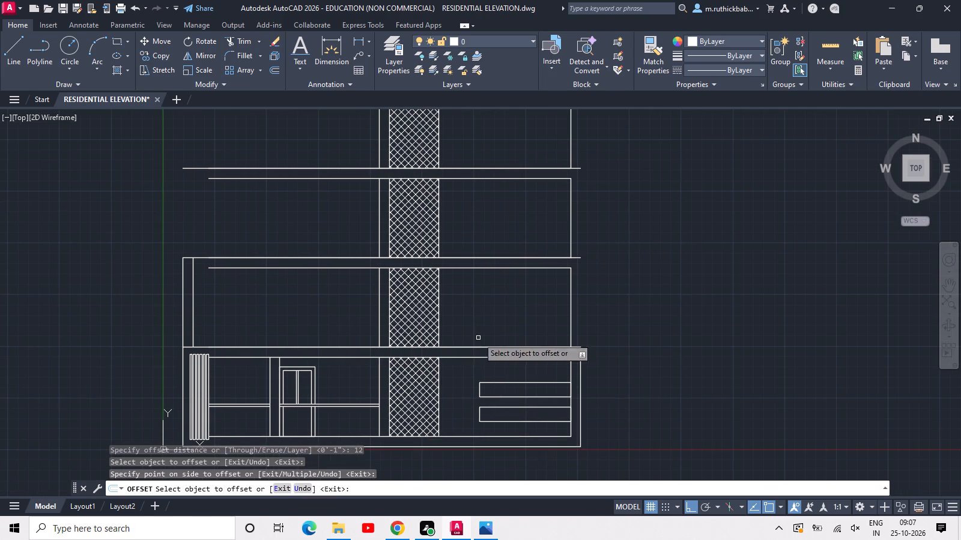
key("space")
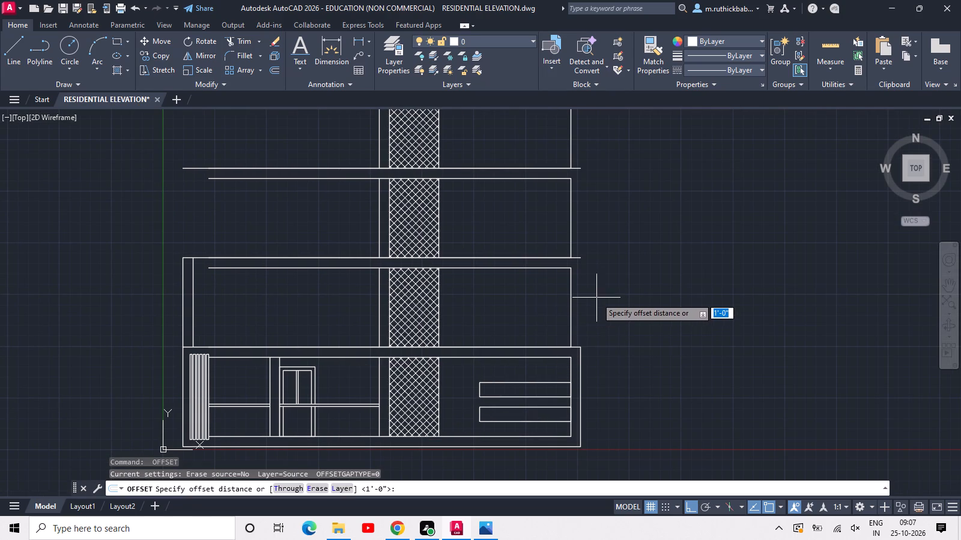
Offset the first copied storey's inner right line 7'-11" inward, and offset that new line another 12" in the same direction.
left_click(569, 347)
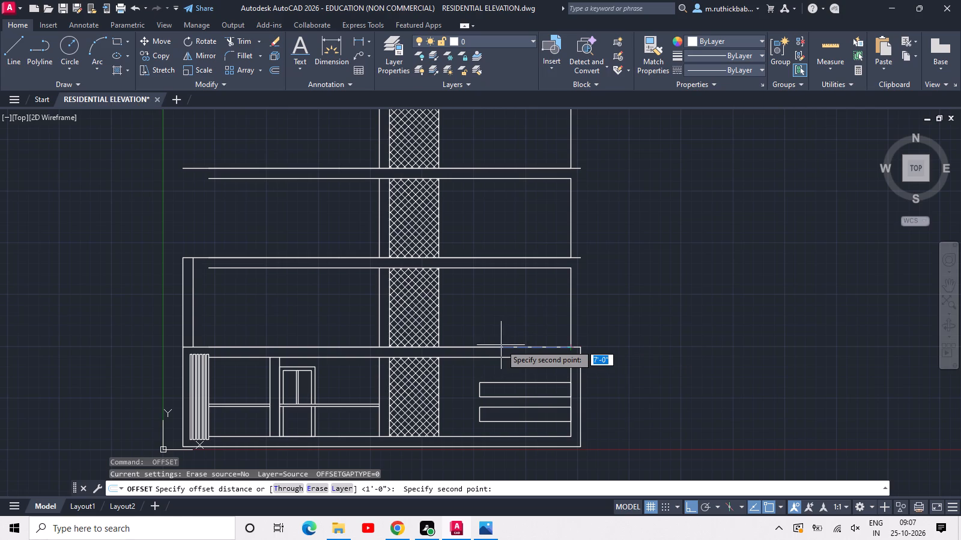
left_click(492, 345)
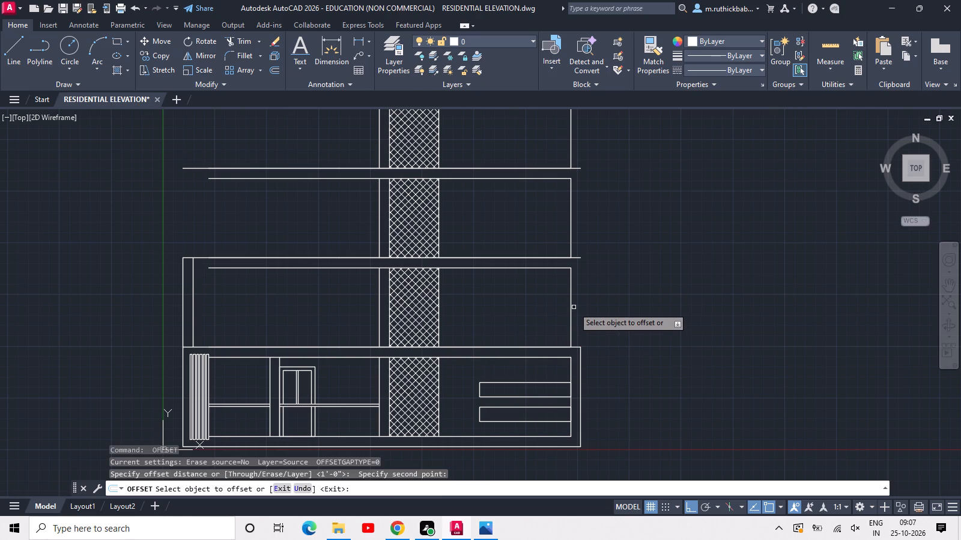
left_click(569, 308)
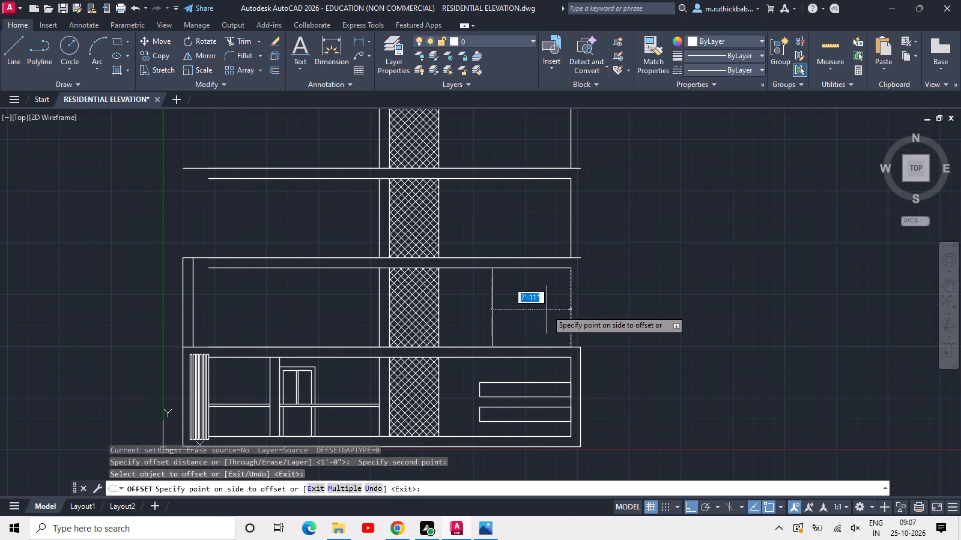
left_click(547, 310)
left_click(493, 309)
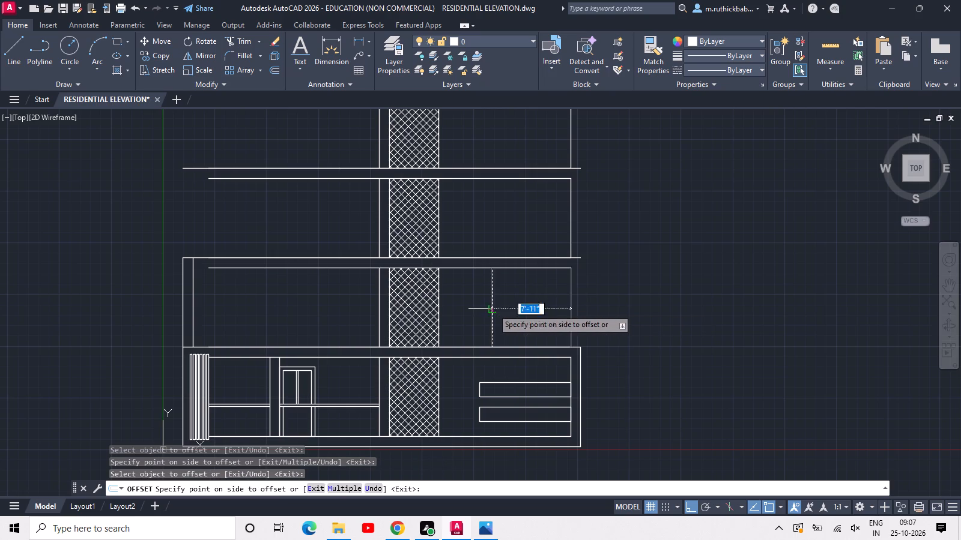
type("12")
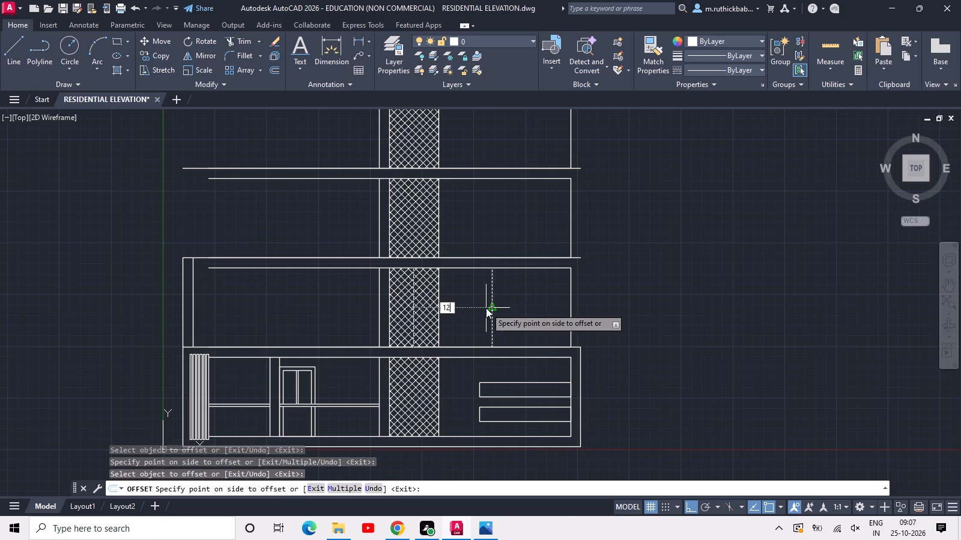
key("space")
key("Escape")
key("Escape")
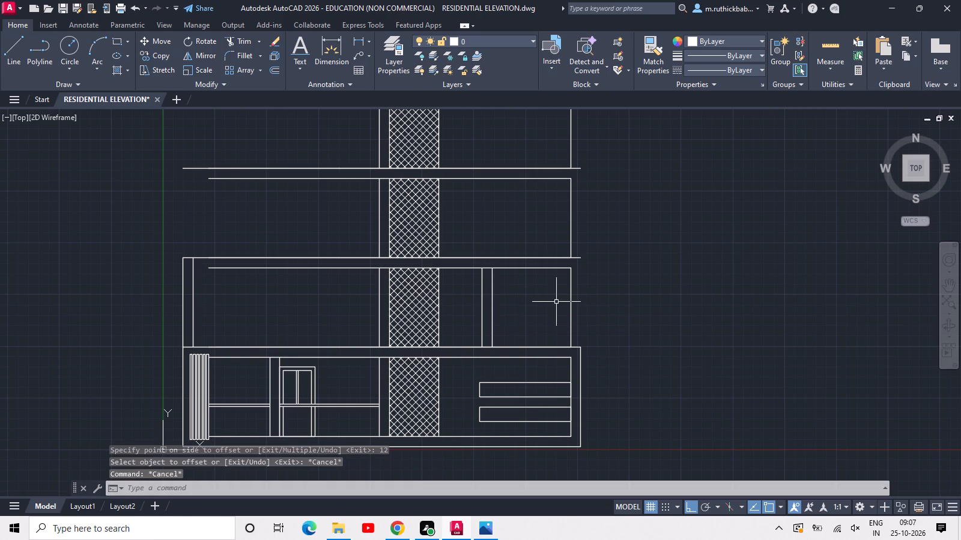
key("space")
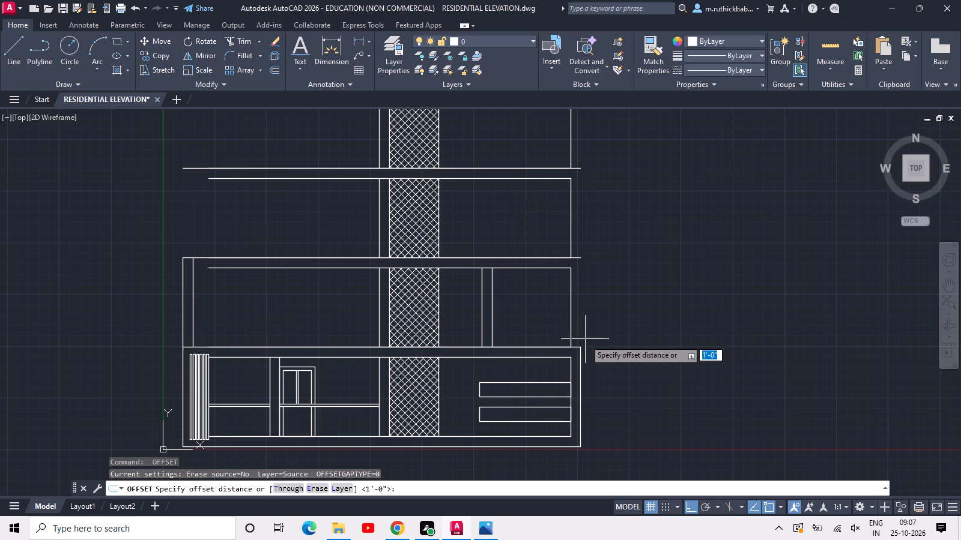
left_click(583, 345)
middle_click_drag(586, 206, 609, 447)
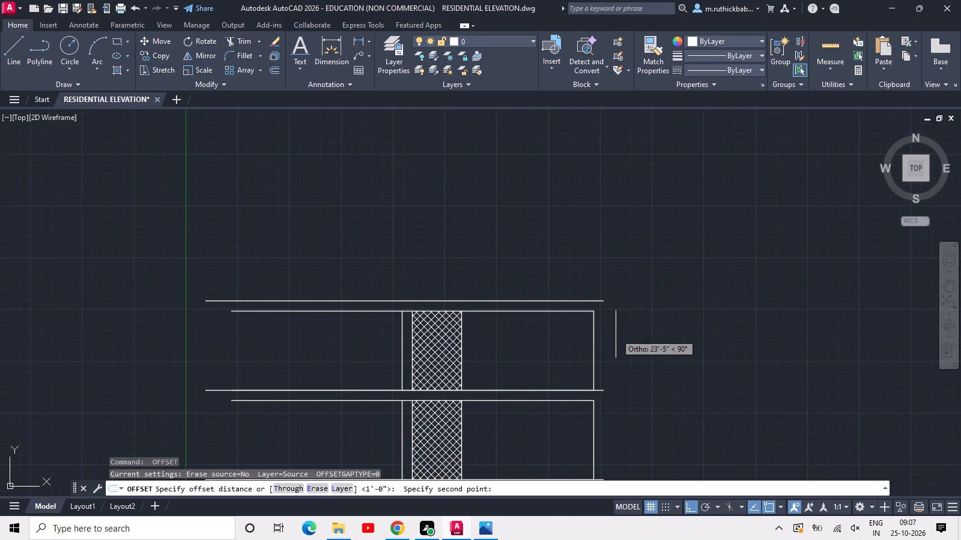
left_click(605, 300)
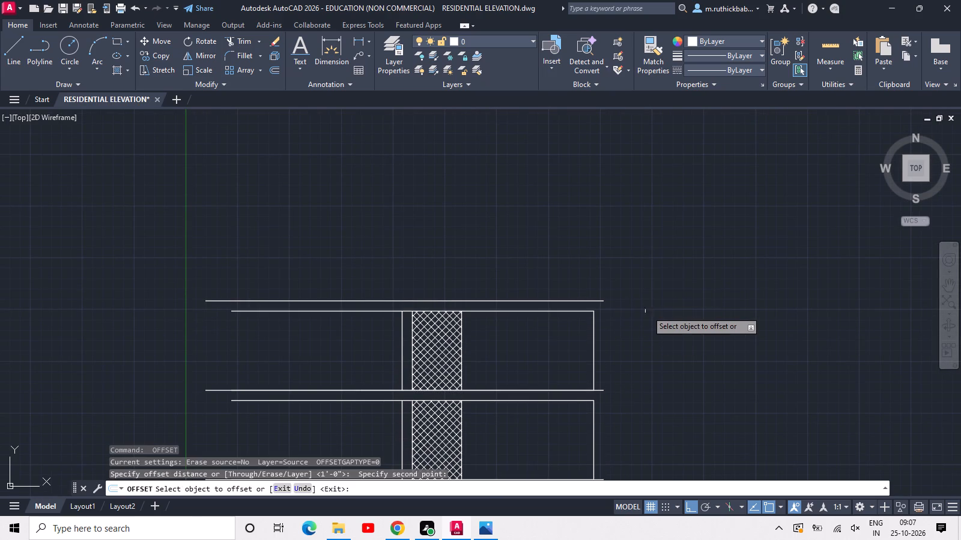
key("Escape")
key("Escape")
Draw one vertical line closing the building's right side, from the topmost line's right end down to the original floor's upper right corner.
type("L")
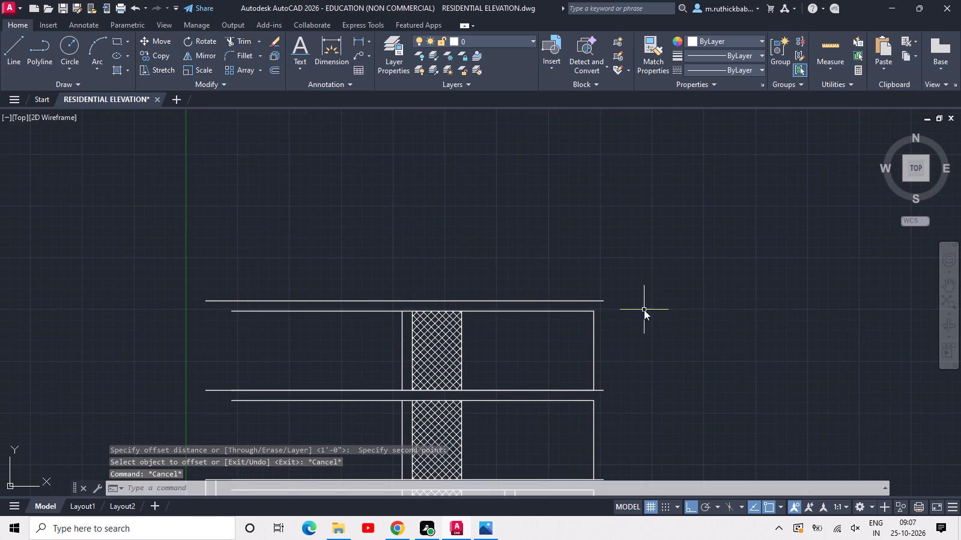
key("space")
left_click(605, 302)
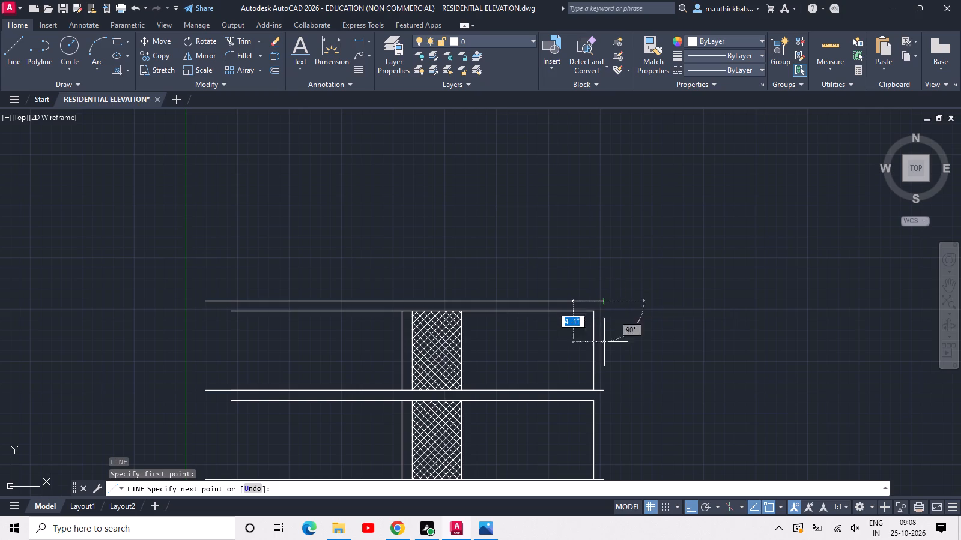
middle_click_drag(607, 378, 613, 198)
scroll(606, 229, "down", 1)
scroll(619, 327, "up", 3)
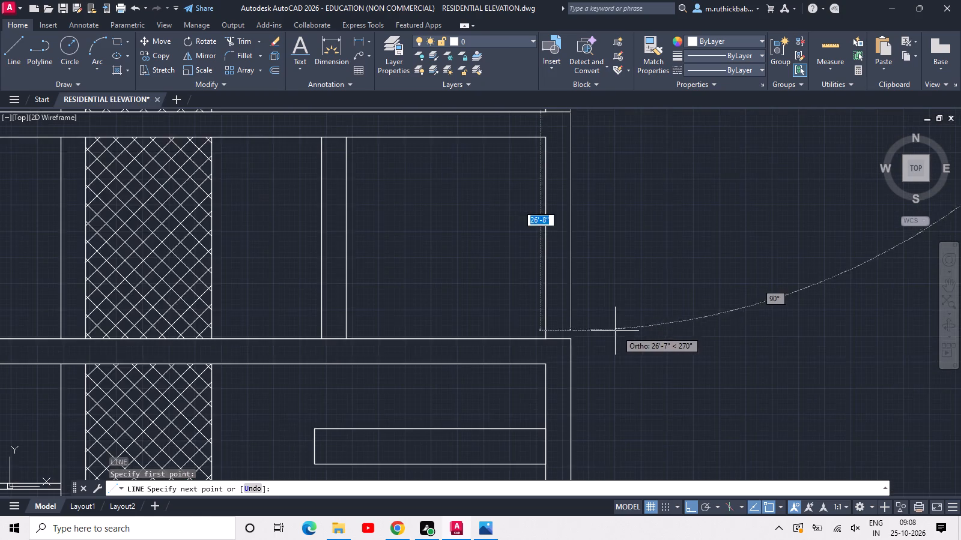
scroll(586, 348, "up", 2)
left_click(547, 321)
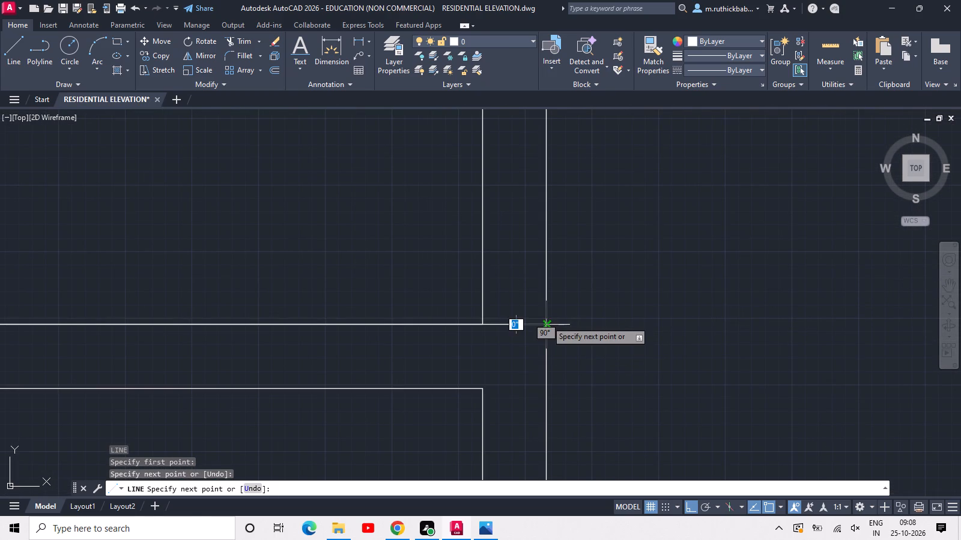
key("Escape")
key("Escape")
Draw two 9' vertical line segments closing the left side of the top two storeys, ending at the first copied storey's upper left corner.
scroll(550, 319, "down", 2)
scroll(358, 285, "down", 2)
middle_click_drag(196, 253, 480, 340)
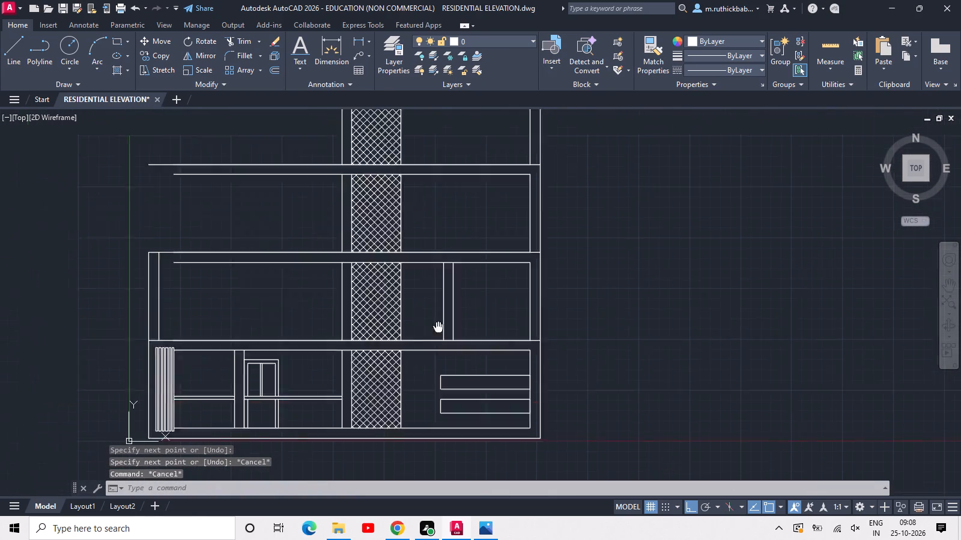
middle_click_drag(480, 340, 681, 391)
scroll(551, 322, "up", 1)
scroll(547, 321, "down", 1)
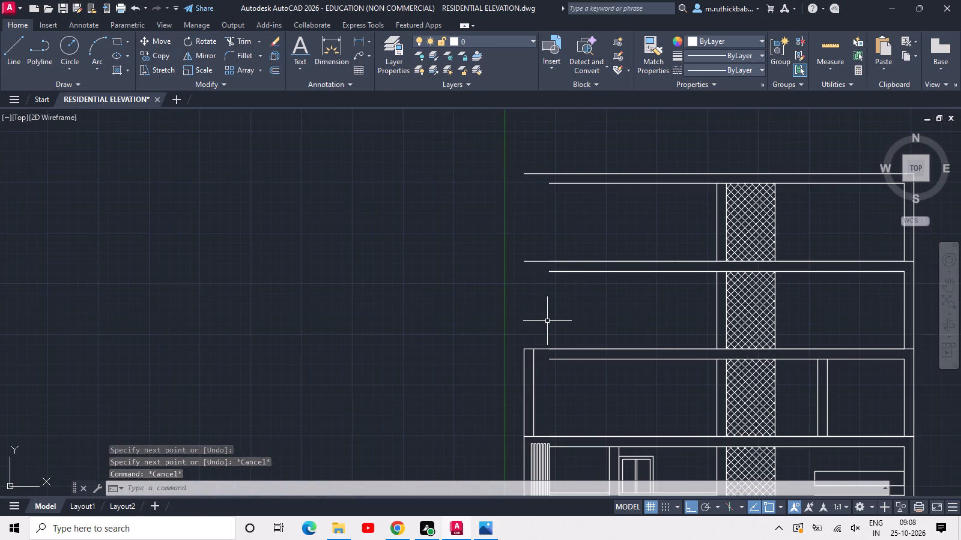
type("L")
key("space")
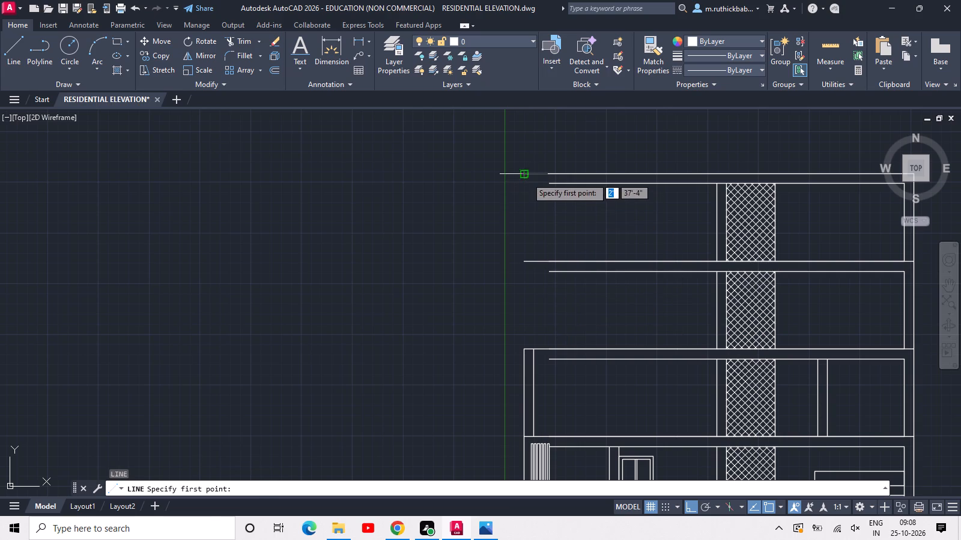
left_click(526, 178)
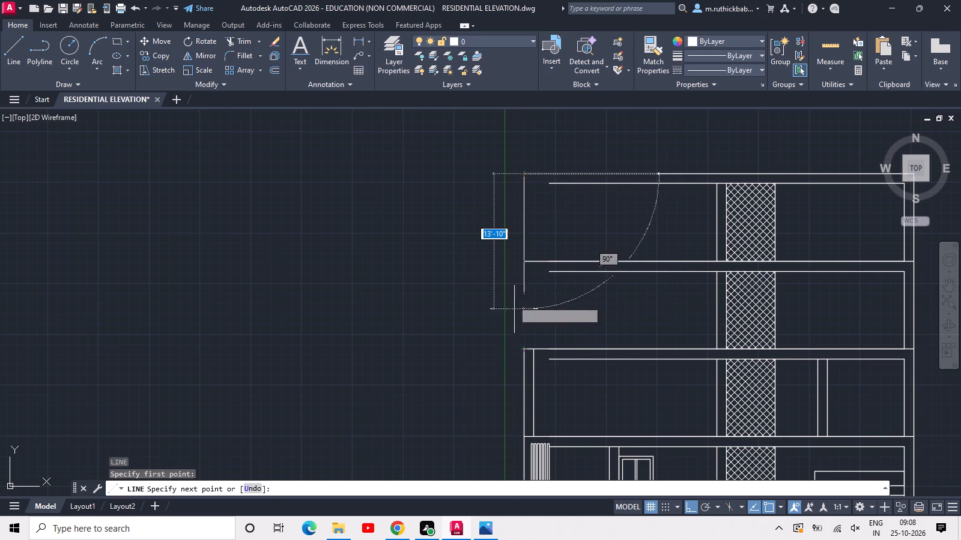
left_click(523, 265)
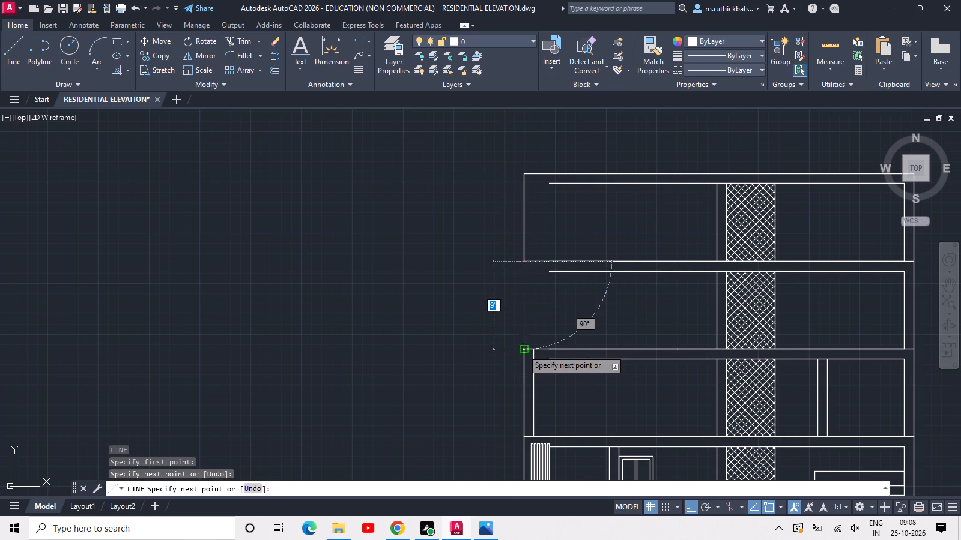
left_click(523, 351)
key("Escape")
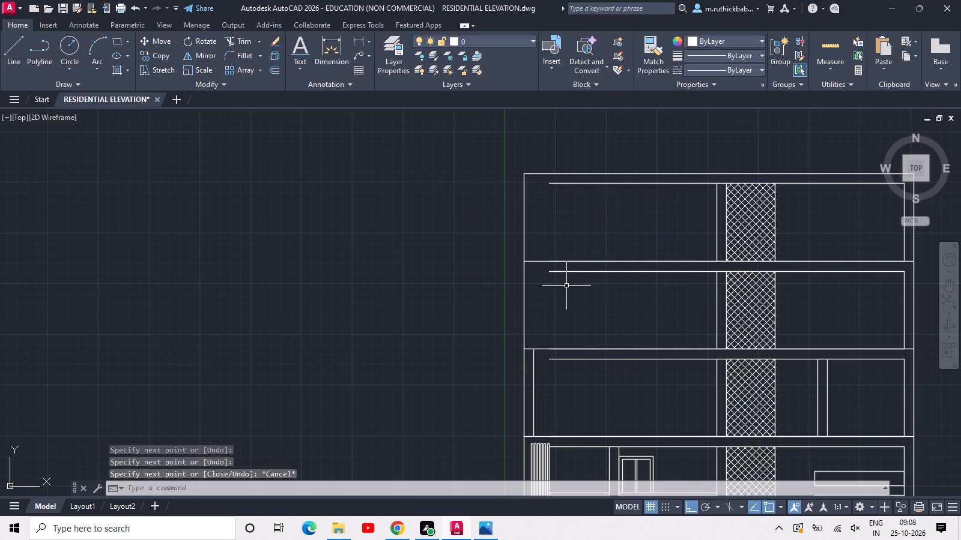
Extend the inner top lines of the three copied storeys leftward to meet their nearest left wall lines.
type("EX")
key("space")
key("space")
left_click(577, 364)
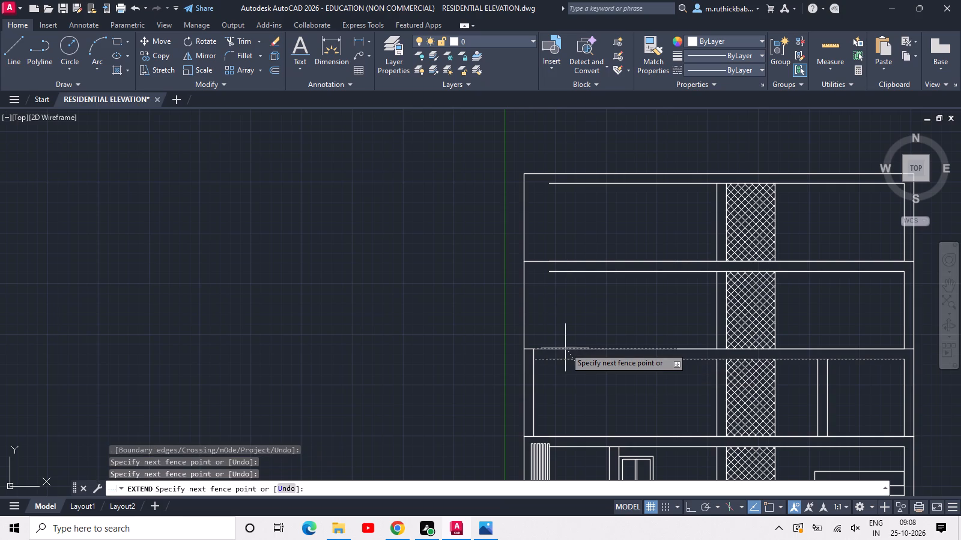
left_click(559, 353)
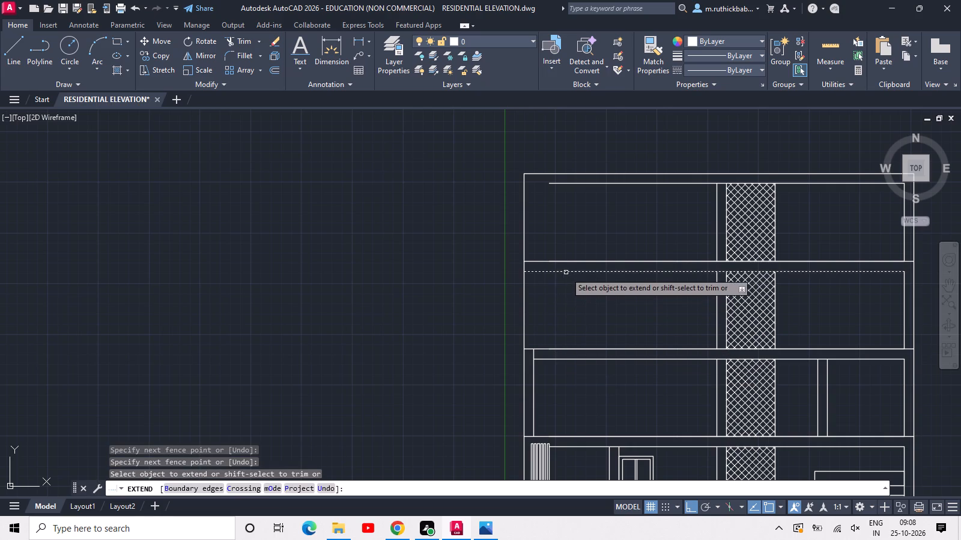
left_click(566, 272)
left_click(566, 185)
key("Escape")
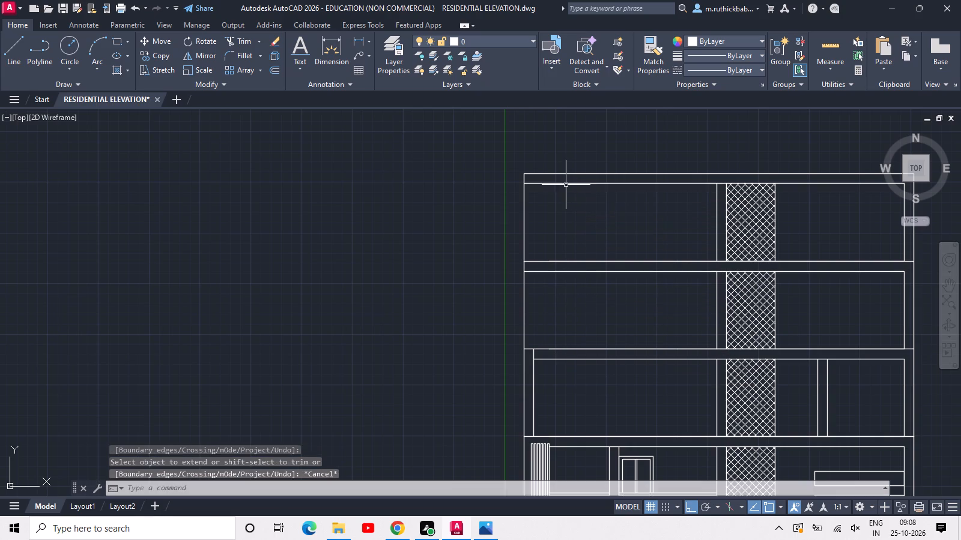
Copy the original floor's six vertical slats about 18' up to the second copied storey, against its left edge, using the border's bottom line below them as base.
scroll(575, 196, "down", 2)
middle_click_drag(578, 202, 524, 215)
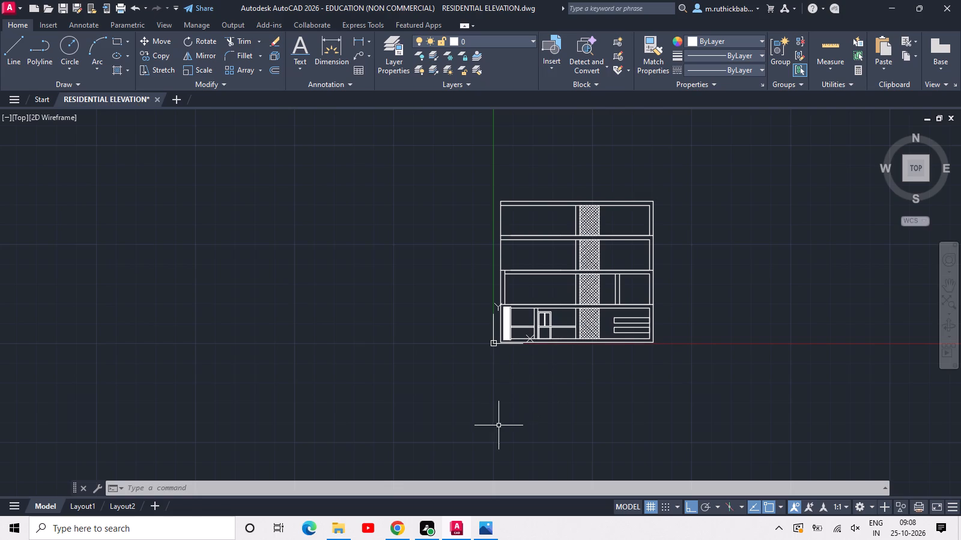
scroll(515, 323, "up", 2)
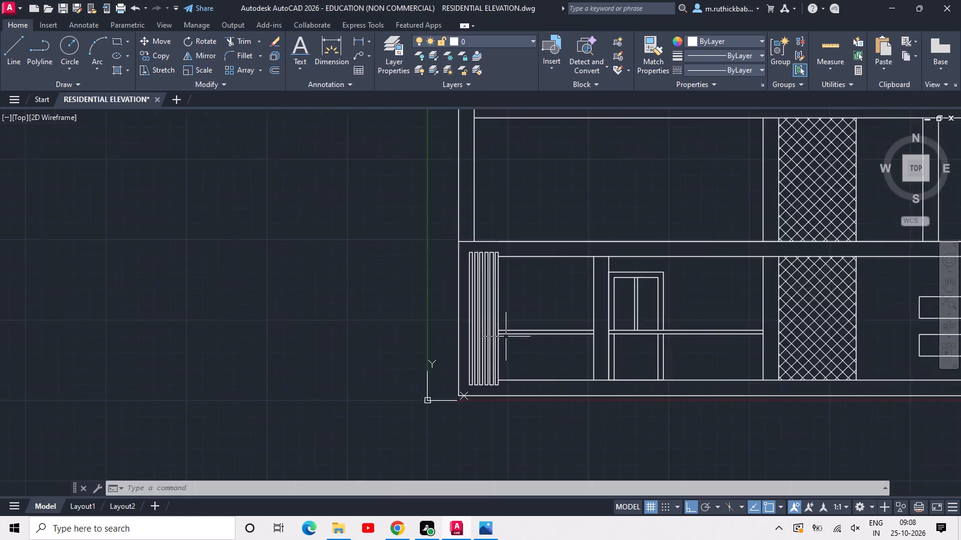
scroll(506, 337, "up", 3)
left_click_drag(511, 389, 487, 392)
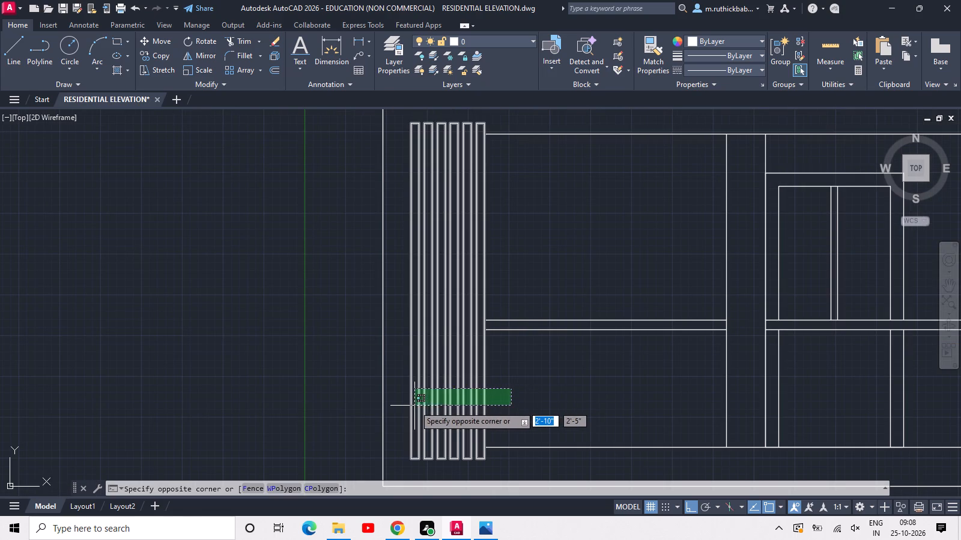
left_click(411, 407)
type("CO")
key("space")
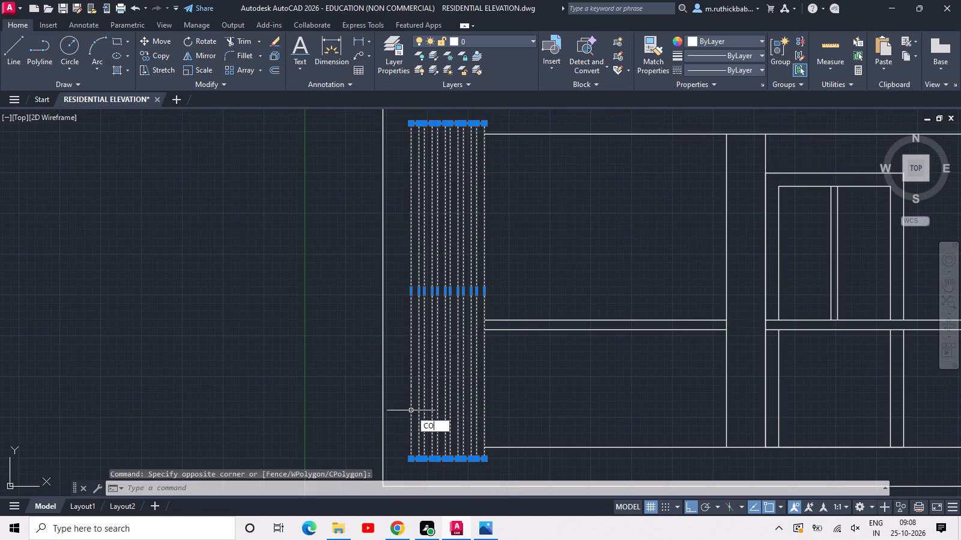
middle_click_drag(419, 399, 507, 315)
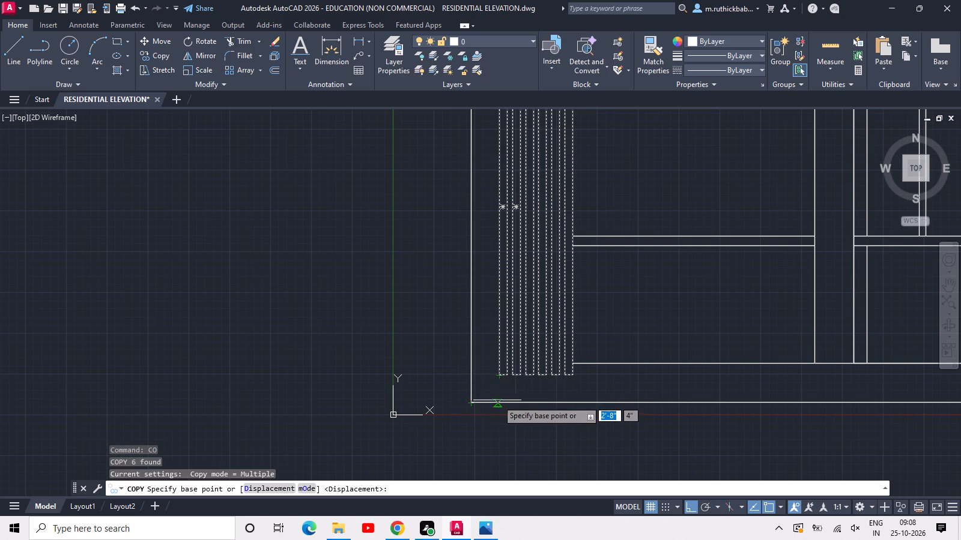
left_click(498, 403)
middle_click_drag(479, 335, 481, 539)
scroll(455, 235, "down", 2)
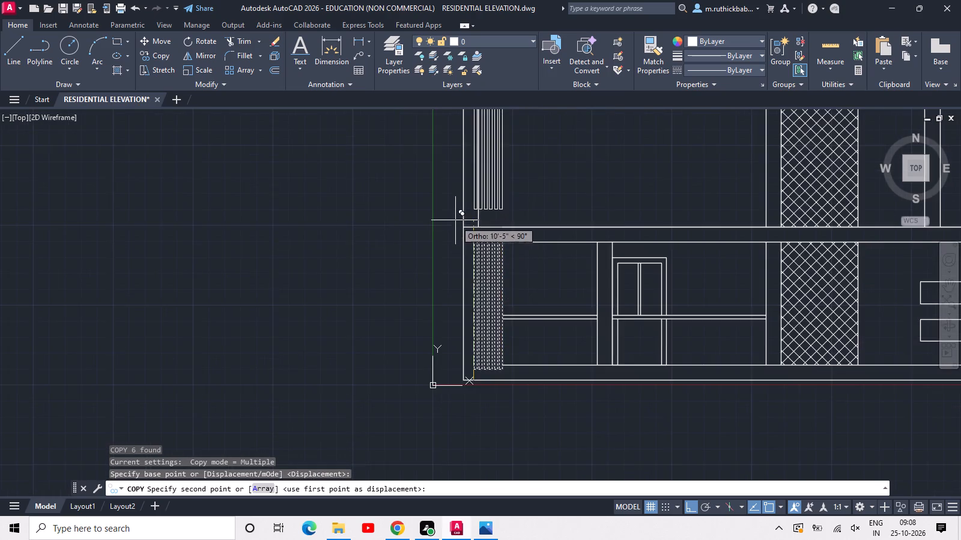
middle_click_drag(461, 215, 487, 365)
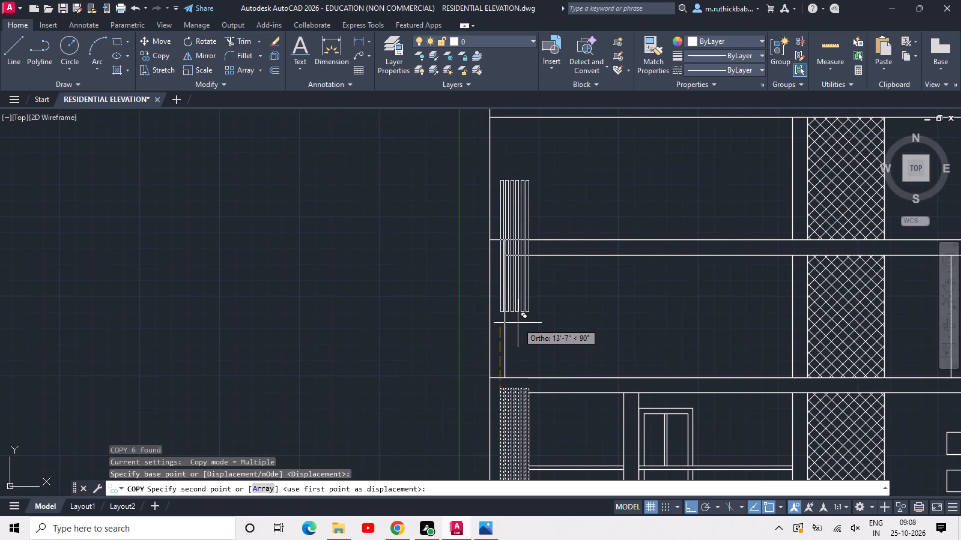
left_click(491, 239)
middle_click_drag(581, 248, 511, 339)
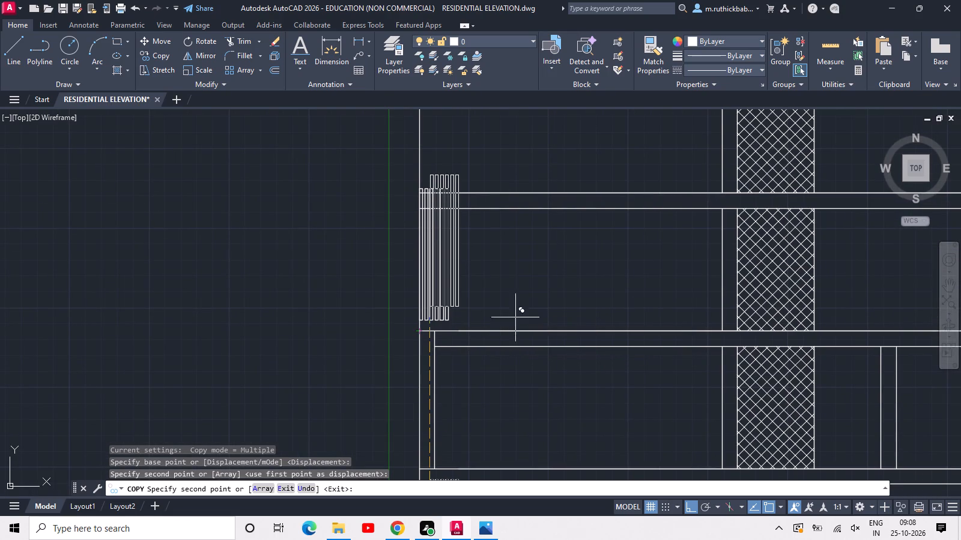
key("ctrl+z")
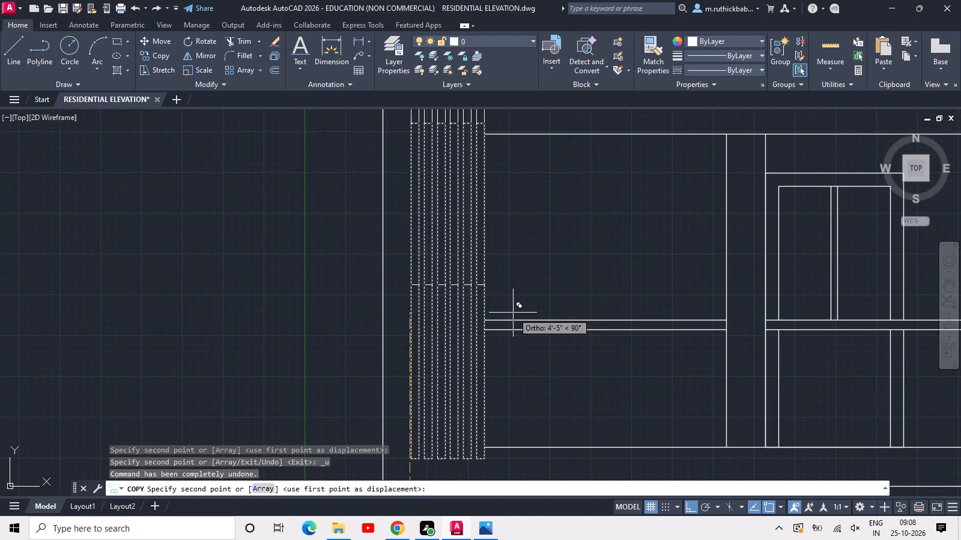
scroll(496, 307, "down", 2)
middle_click_drag(451, 209, 447, 446)
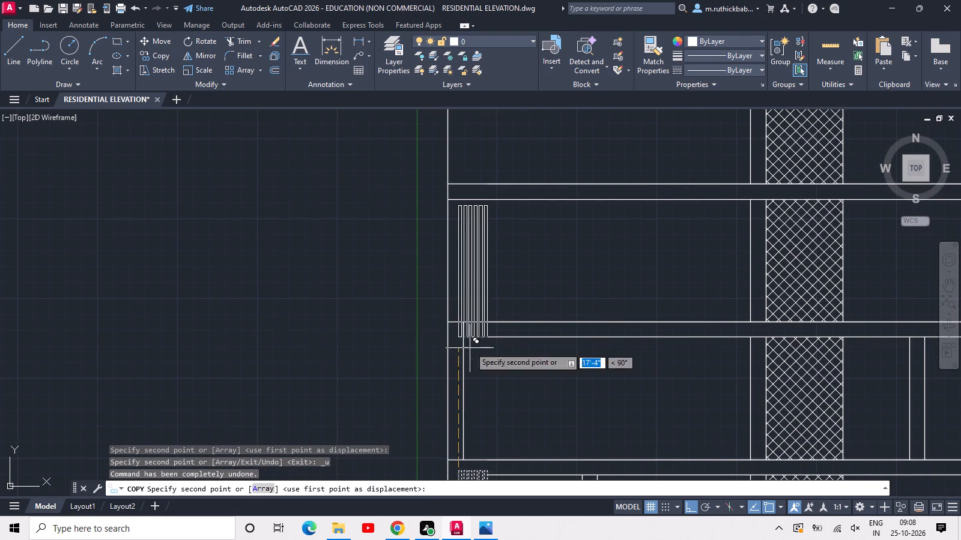
left_click(449, 338)
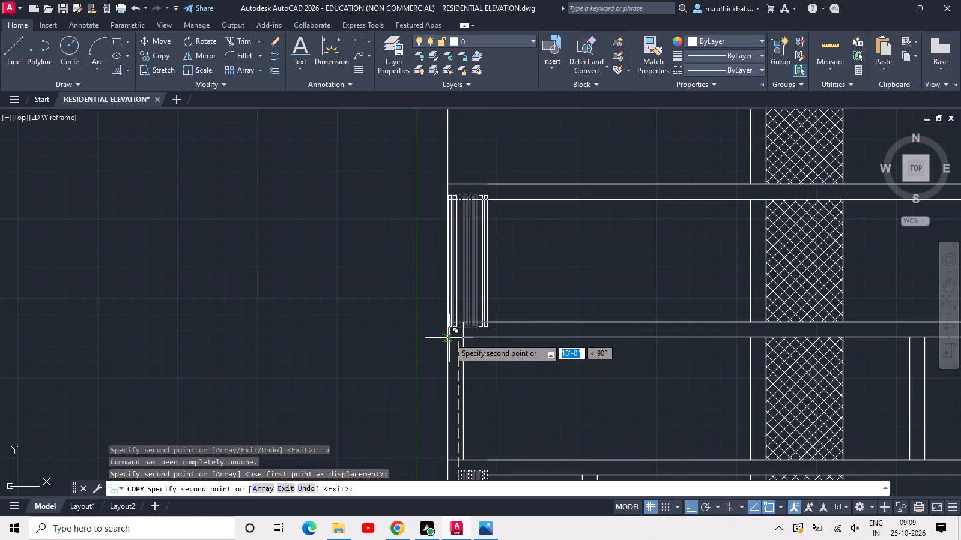
key("Escape")
scroll(545, 337, "down", 1)
middle_click_drag(545, 338, 509, 353)
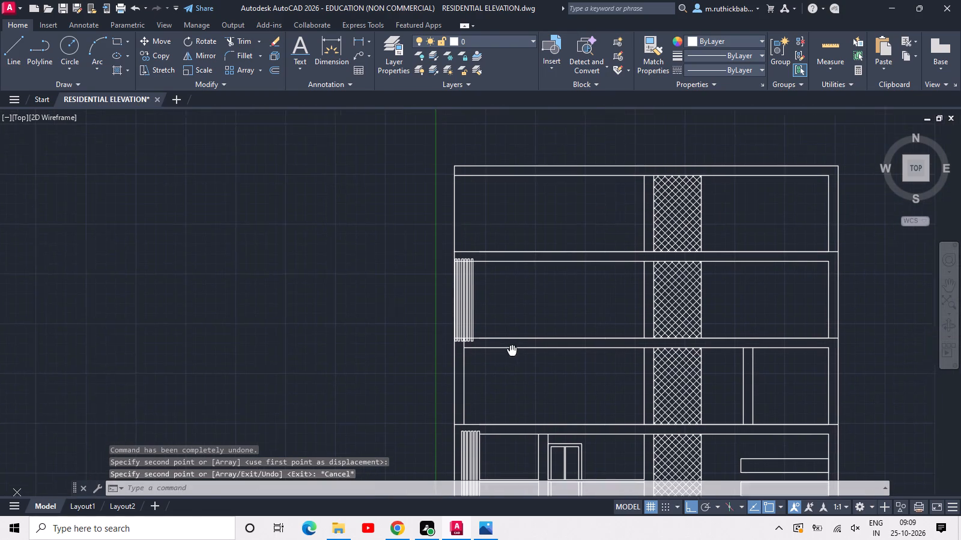
middle_click_drag(509, 353, 504, 357)
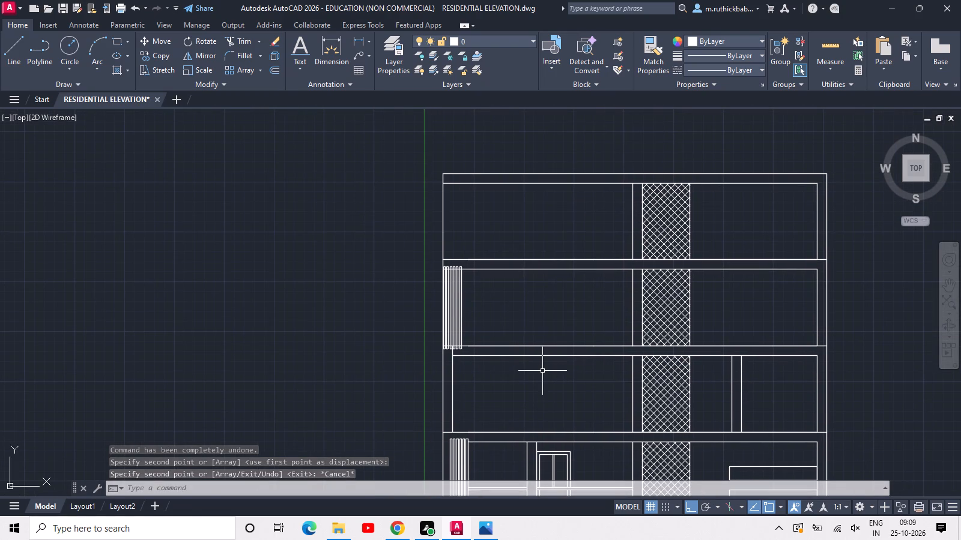
Copy the original floor's six vertical slats up to the first copied storey, standing on its bottom line about 12' away diagonally.
middle_click_drag(556, 372, 524, 301)
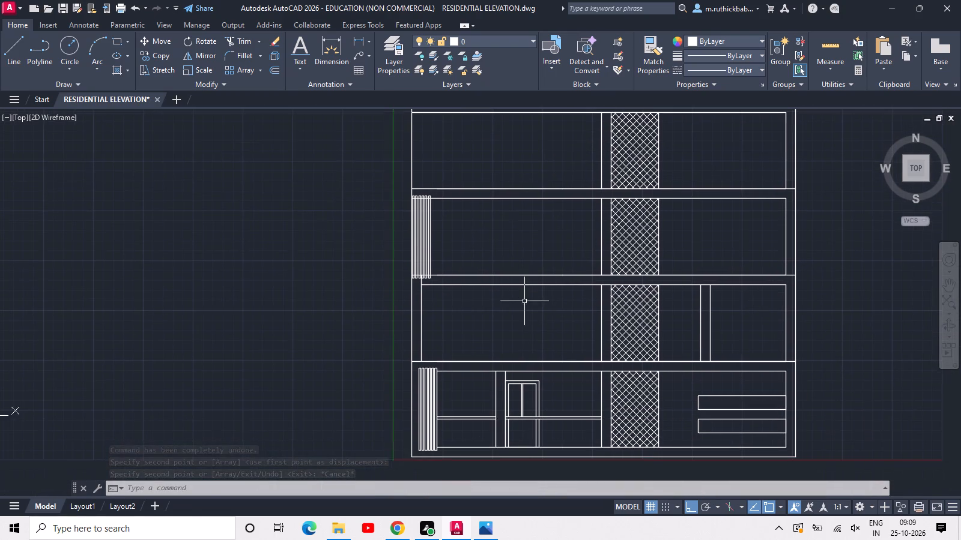
middle_click_drag(469, 403, 507, 325)
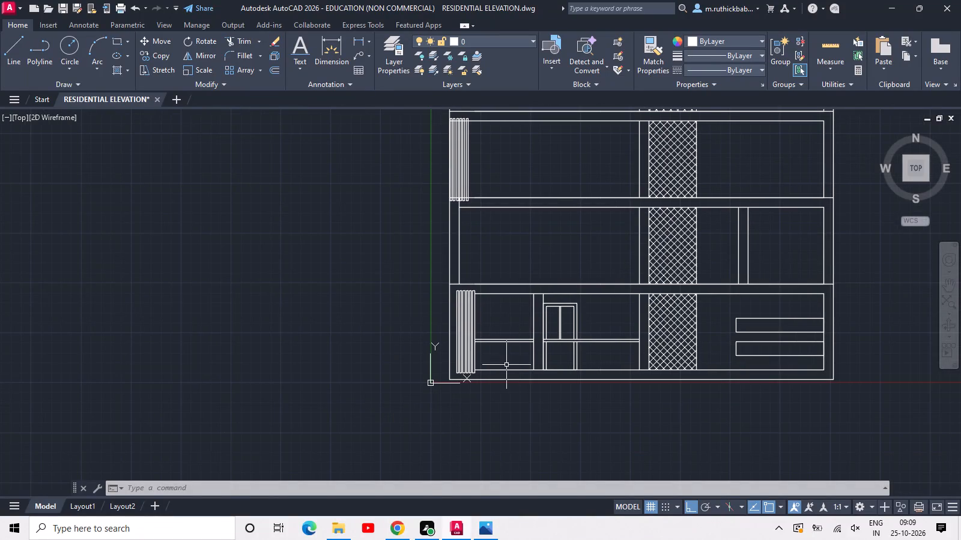
scroll(506, 365, "up", 2)
left_click_drag(476, 358, 442, 352)
left_click(364, 331)
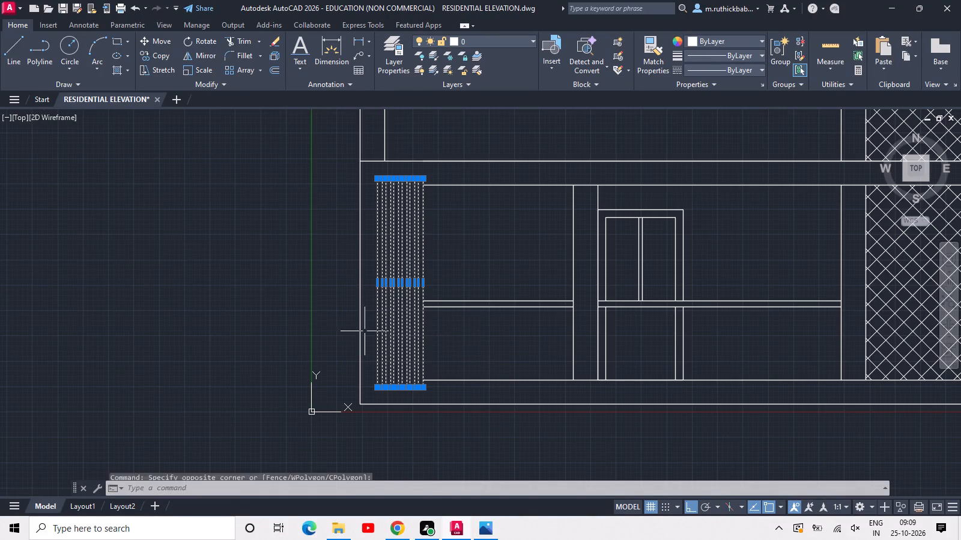
type("CO")
key("space")
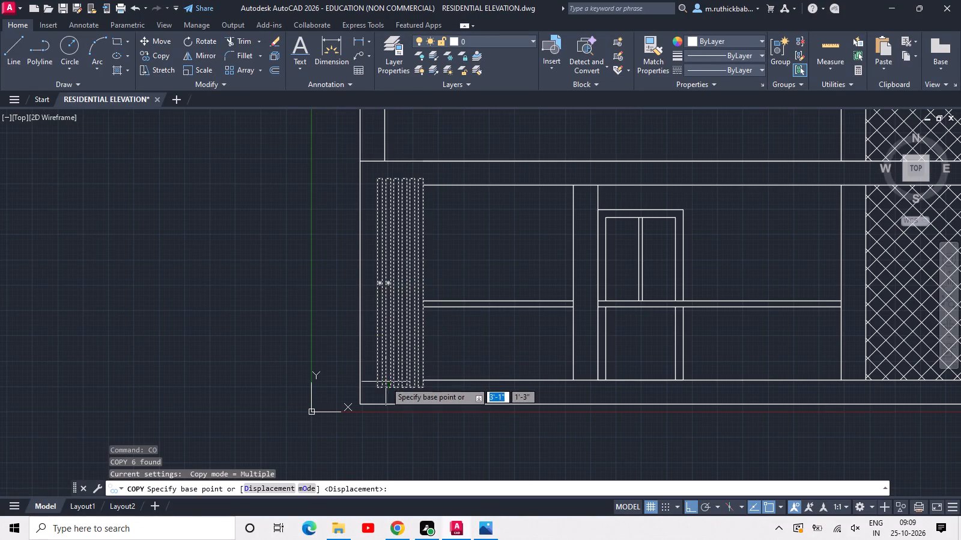
left_click(374, 386)
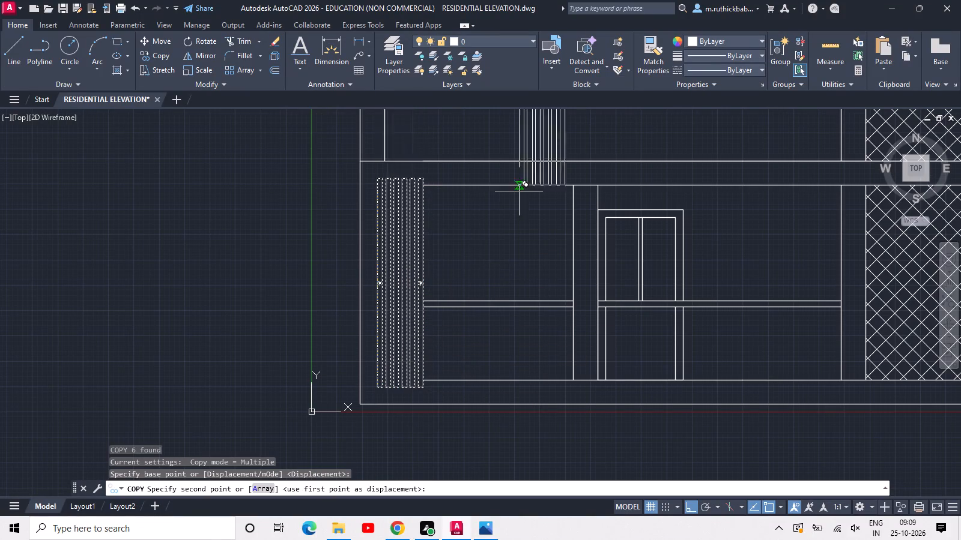
middle_click_drag(577, 161, 520, 266)
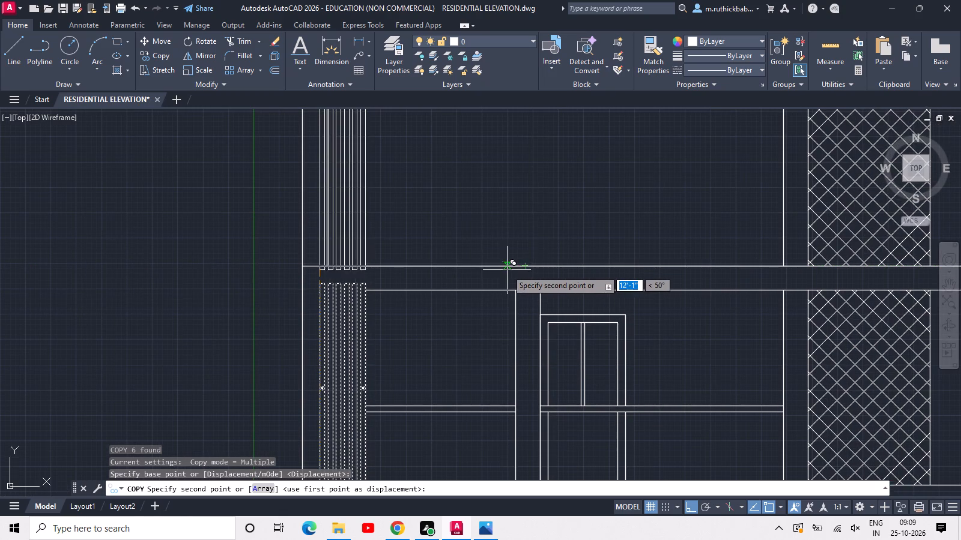
left_click(503, 270)
key("grave")
key("Escape")
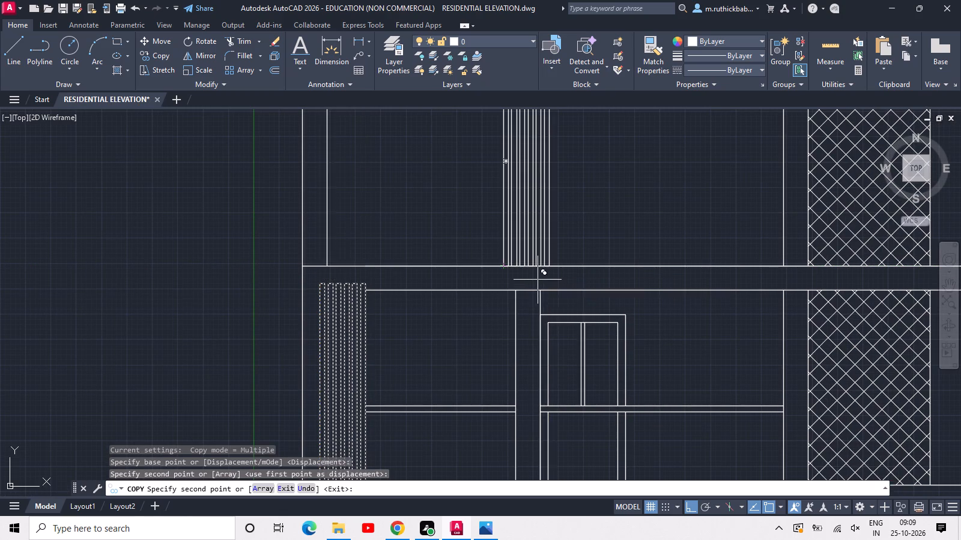
Trim the first copied storey's slats above its inner top line and remove their leftover short top edges.
scroll(568, 257, "down", 2)
middle_click_drag(568, 209, 557, 325)
scroll(570, 271, "up", 4)
scroll(533, 363, "down", 1)
key("t")
type("R")
key("space")
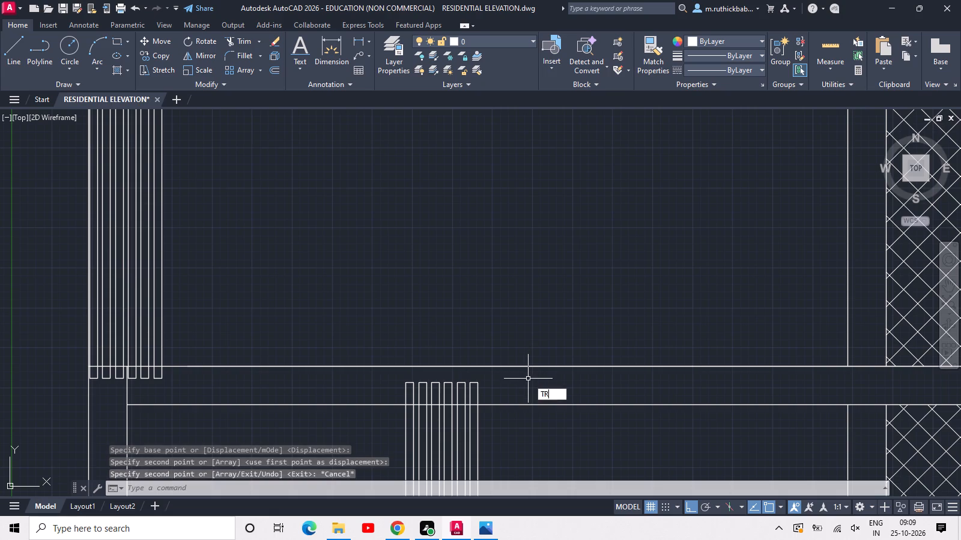
key("space")
left_click_drag(523, 393, 485, 397)
left_click_drag(375, 388, 384, 395)
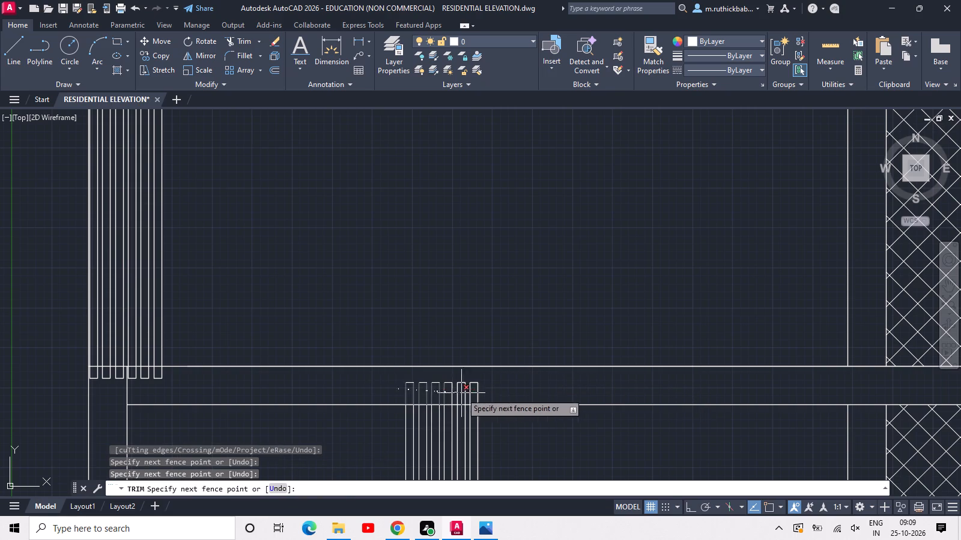
left_click(513, 394)
left_click(472, 381)
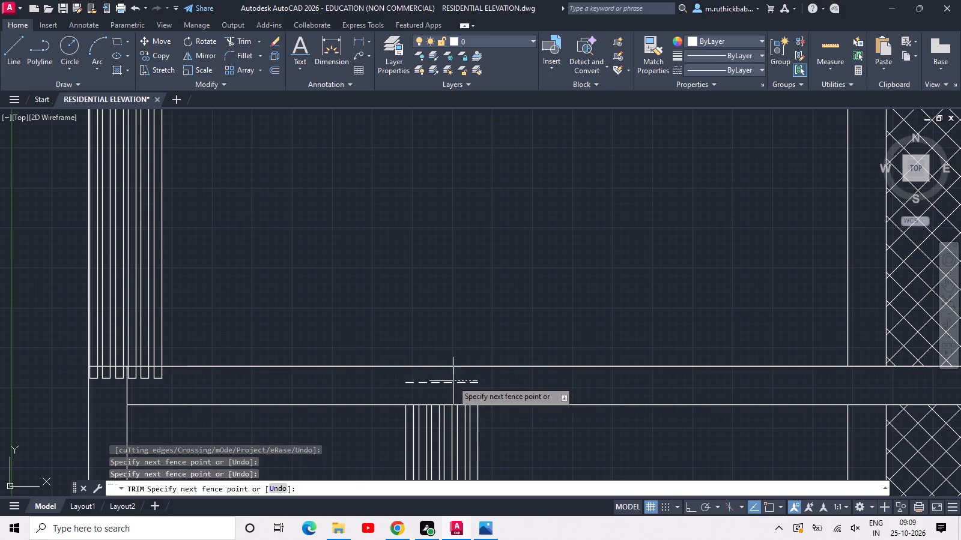
left_click(397, 383)
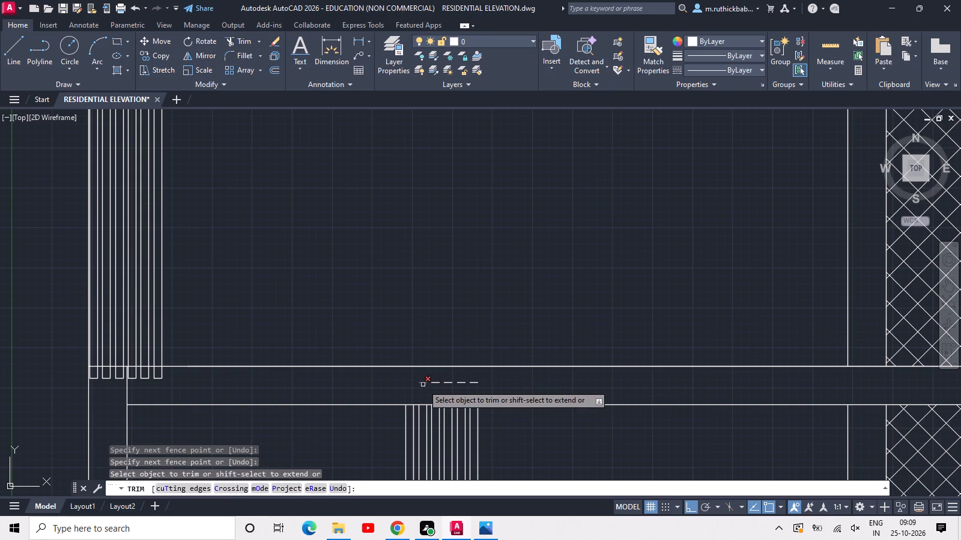
left_click(423, 385)
left_click(439, 384)
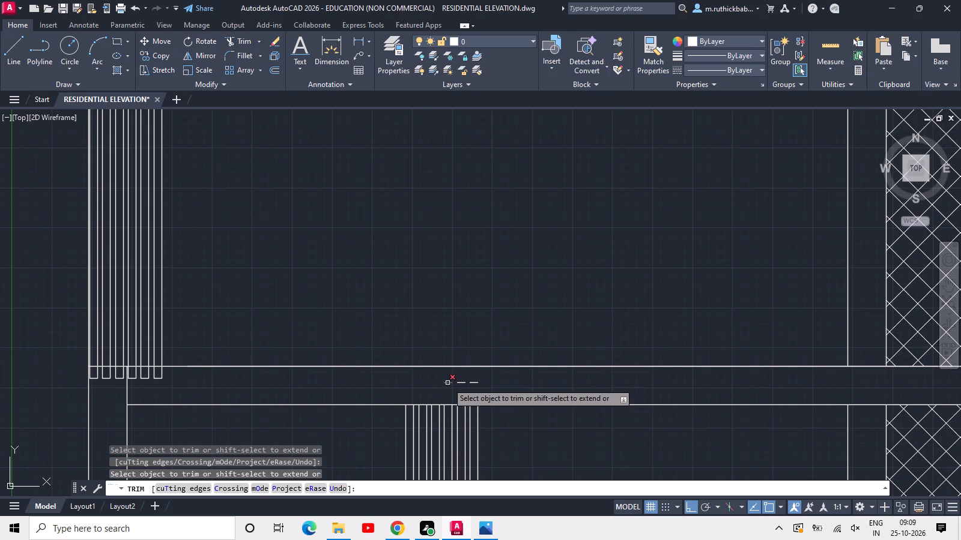
left_click(447, 383)
left_click(460, 382)
left_click(474, 382)
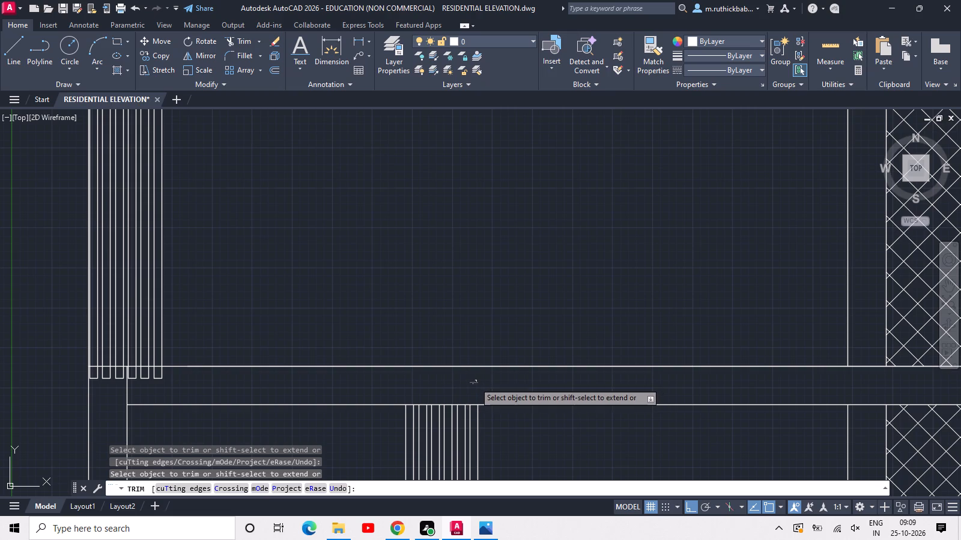
Trim the second copied storey's bottom and inner top lines inside the last slat, and the left wall line beside the slats.
middle_click_drag(139, 360, 311, 345)
scroll(339, 358, "up", 3)
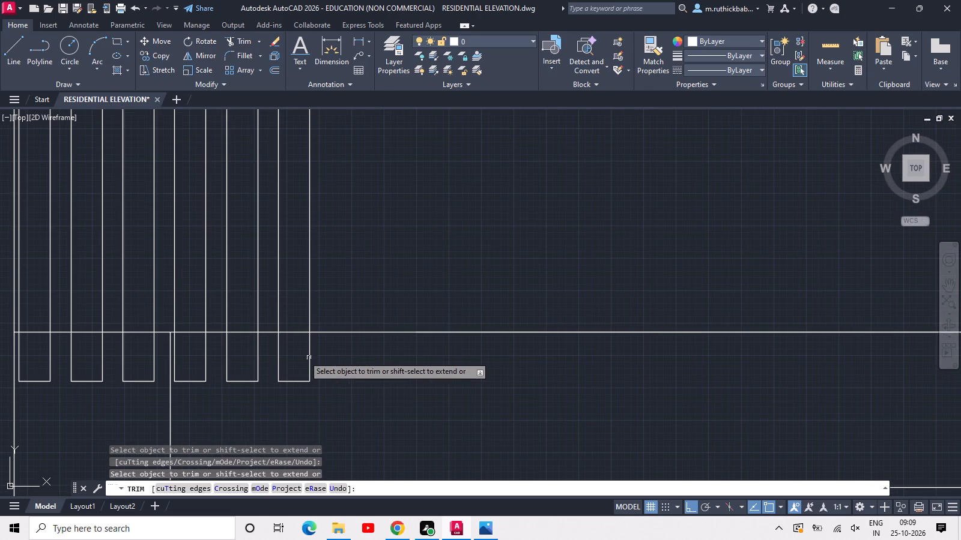
left_click(284, 344)
left_click(293, 319)
scroll(296, 308, "down", 2)
middle_click_drag(297, 290, 408, 539)
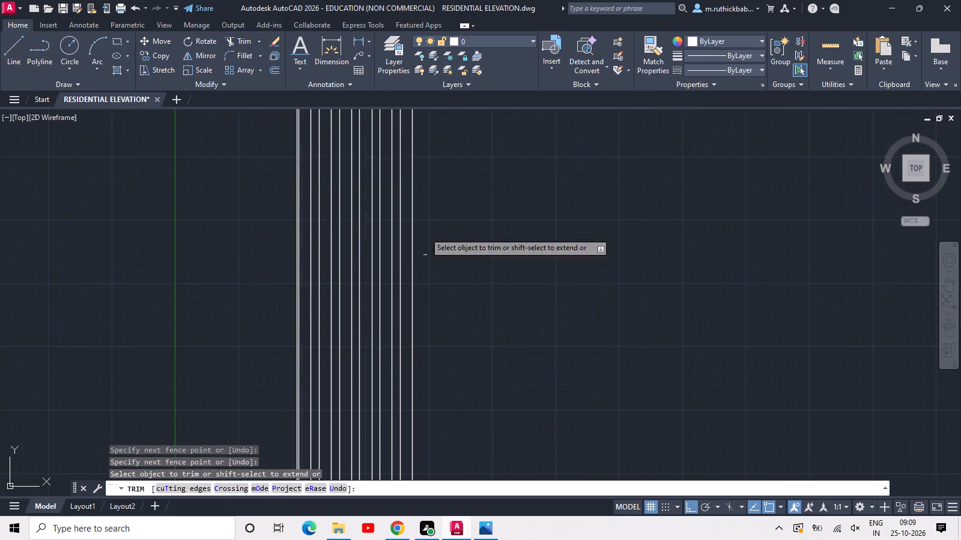
scroll(424, 204, "down", 2)
scroll(414, 179, "up", 5)
left_click_drag(371, 179, 371, 193)
left_click(371, 206)
left_click(369, 207)
middle_click_drag(4, 257, 669, 314)
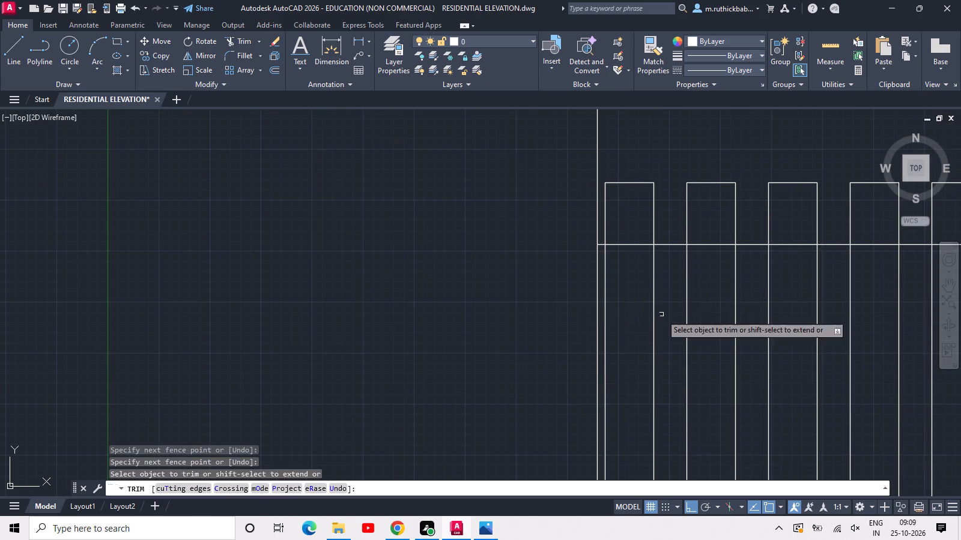
left_click(596, 253)
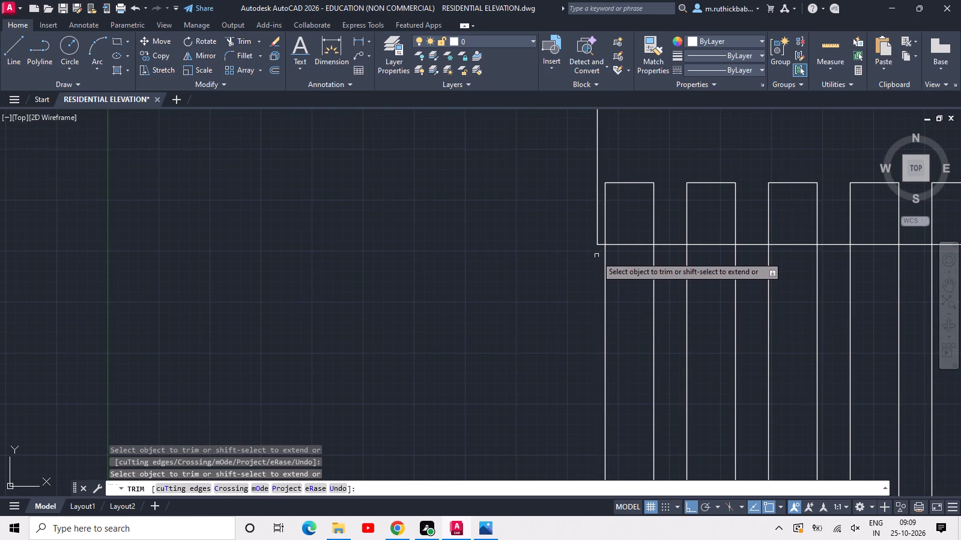
scroll(454, 302, "down", 3)
middle_click_drag(483, 406, 566, 0)
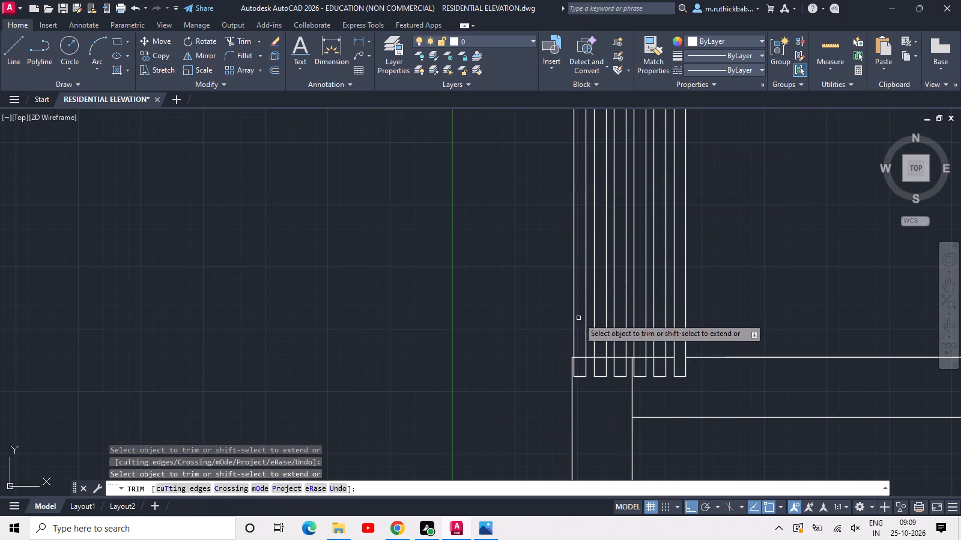
key("Escape")
key("Escape")
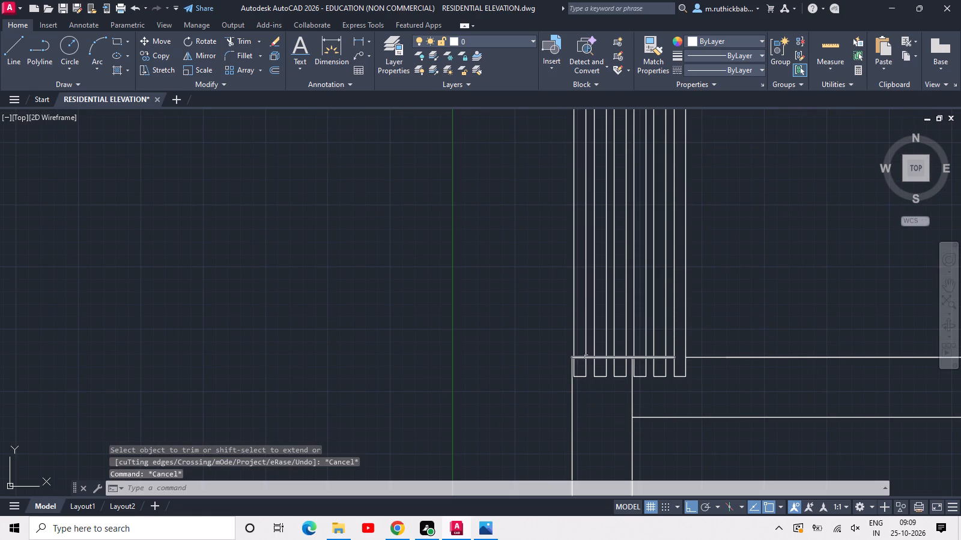
Erase the two leftover horizontal line pieces crossing the second copied storey's slats near their bottom and top ends.
left_click(583, 359)
scroll(581, 289, "down", 3)
middle_click_drag(626, 154, 572, 297)
scroll(538, 329, "up", 8)
left_click(536, 334)
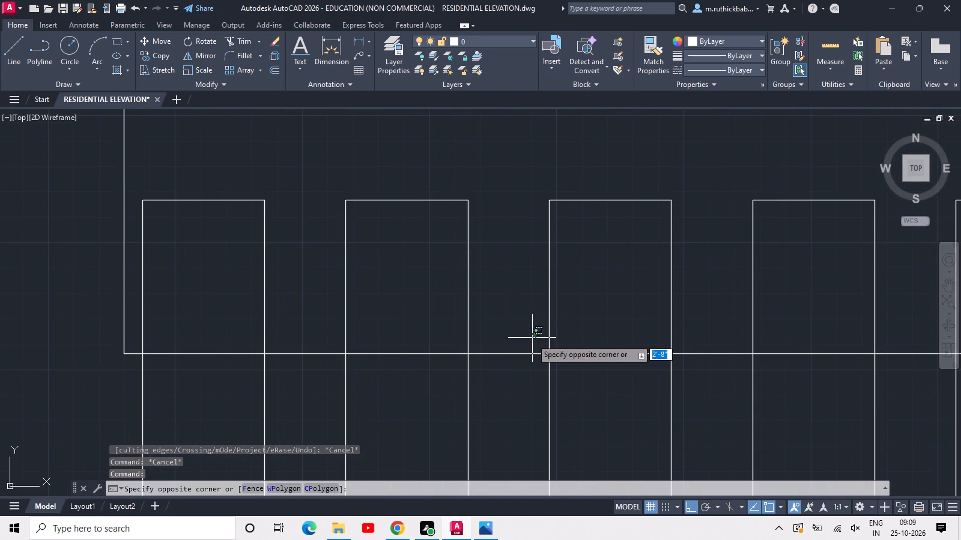
left_click(514, 371)
key("Delete")
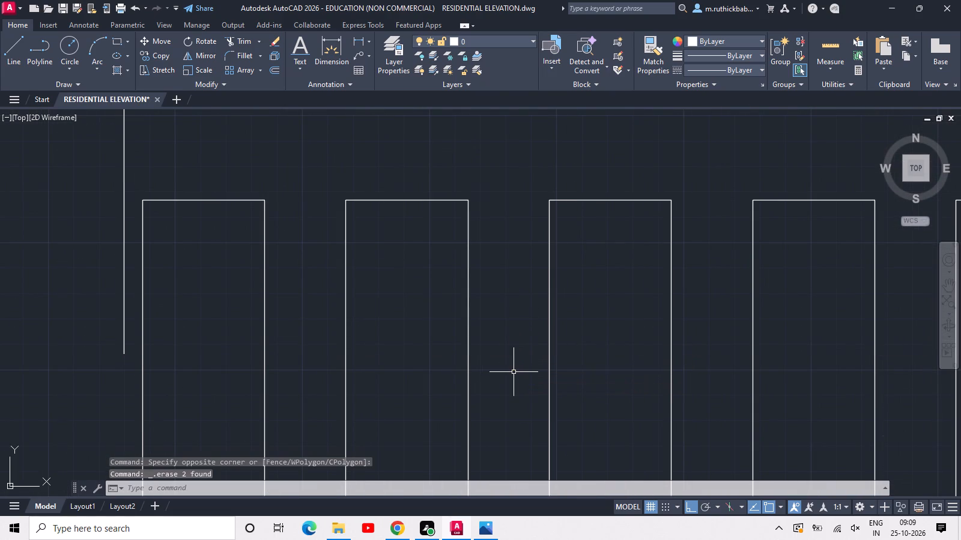
Draw a short horizontal line joining the upper left wall line's lower end to the first slat near its top.
type("L")
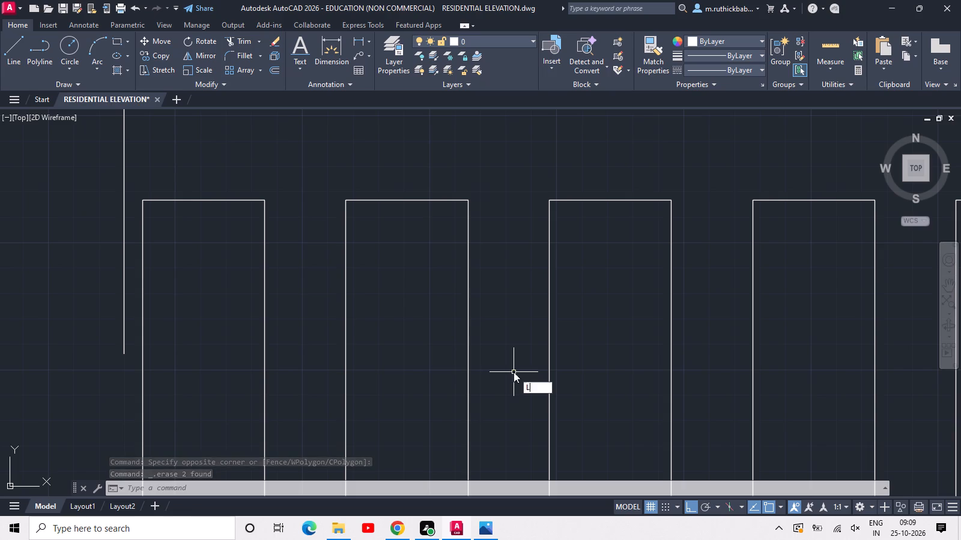
key("space")
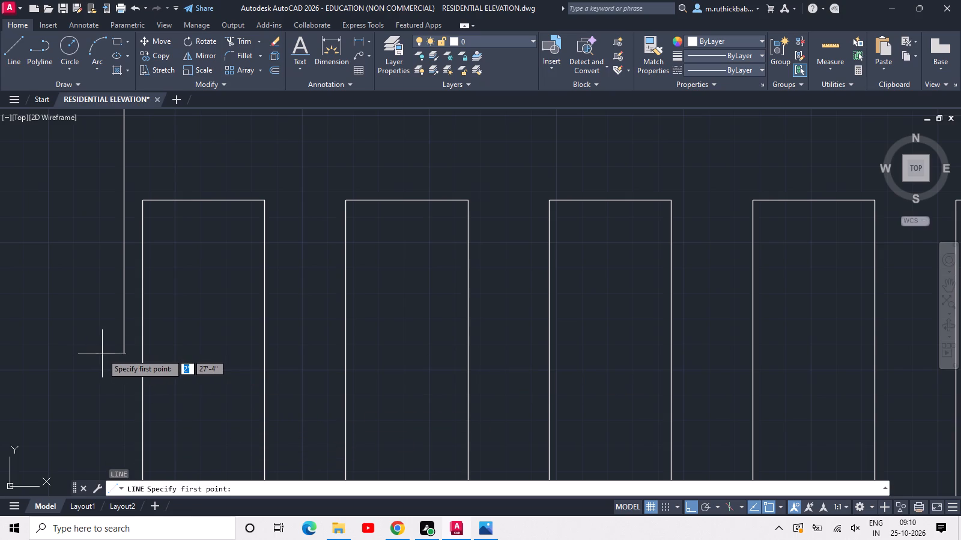
left_click(125, 355)
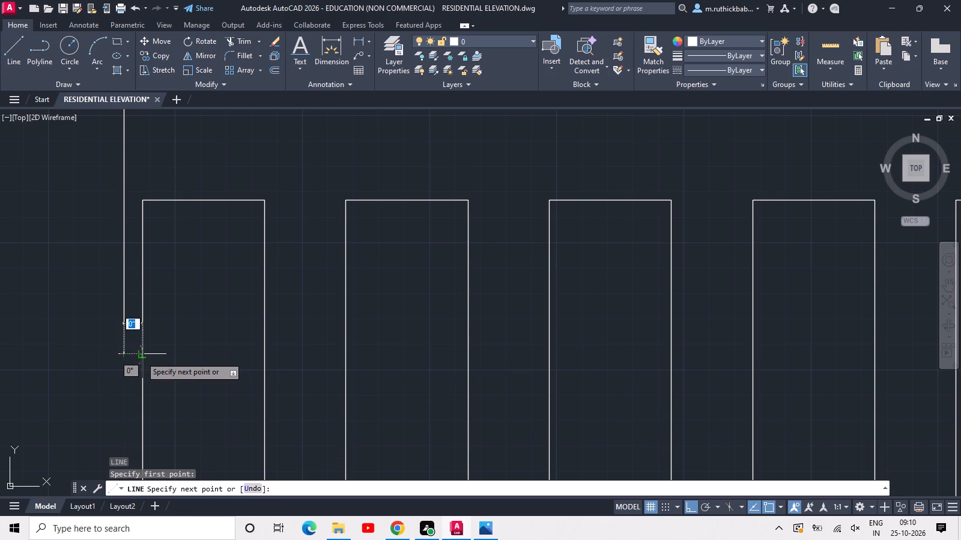
left_click(141, 356)
key("Escape")
Trim the first copied storey's inner left wall line where it projects above the inner top line.
scroll(202, 343, "down", 3)
scroll(383, 362, "down", 2)
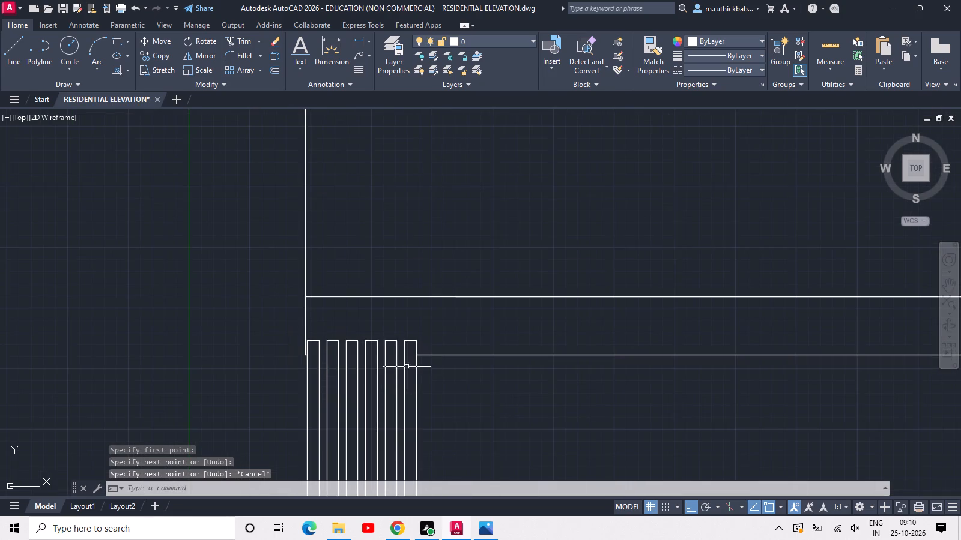
middle_click_drag(432, 389, 389, 90)
scroll(390, 113, "down", 5)
middle_click_drag(486, 229, 431, 277)
scroll(429, 278, "up", 2)
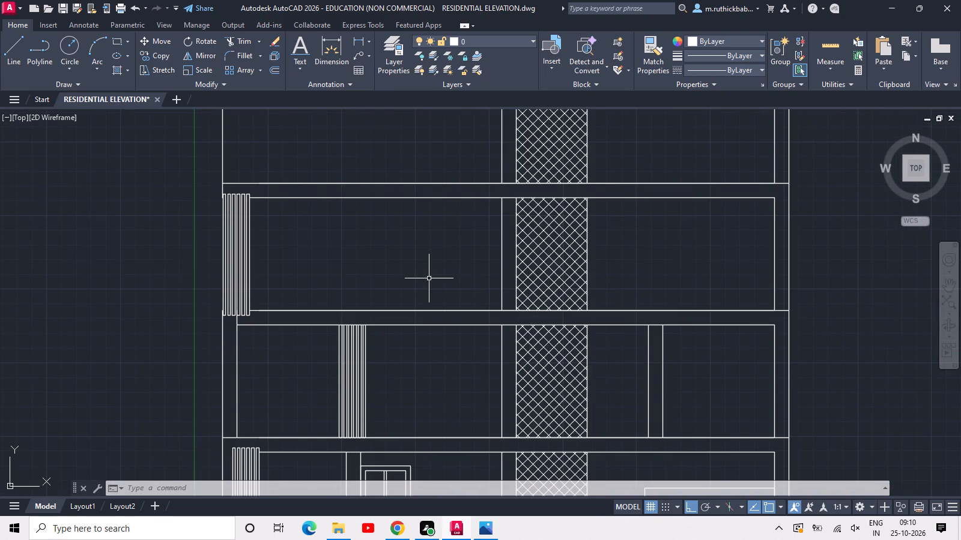
type("TR")
key("space")
key("space")
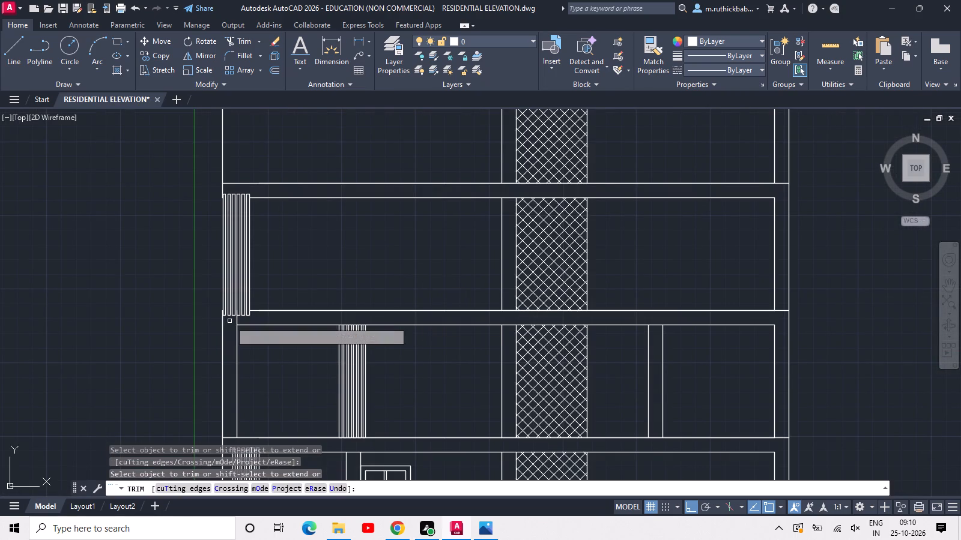
scroll(232, 321, "up", 4)
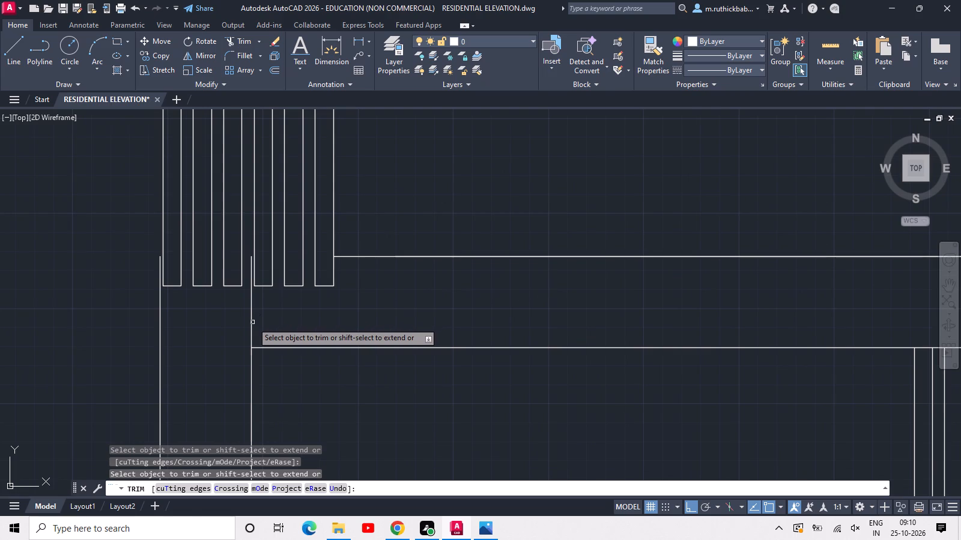
left_click(252, 322)
key("Escape")
Draw a short horizontal line joining the first copied storey's left wall top end to the first slat above it.
scroll(163, 259, "up", 5)
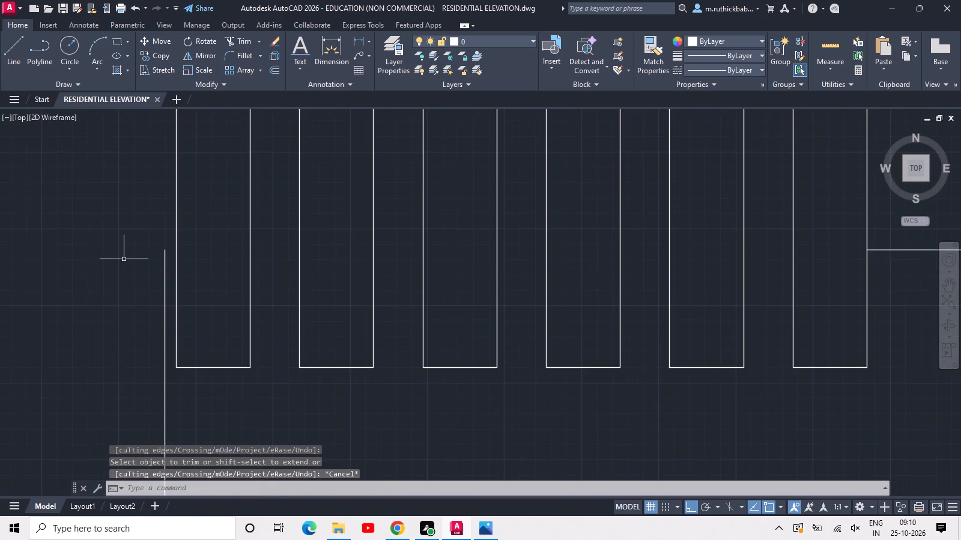
scroll(126, 259, "up", 1)
type("L")
key("space")
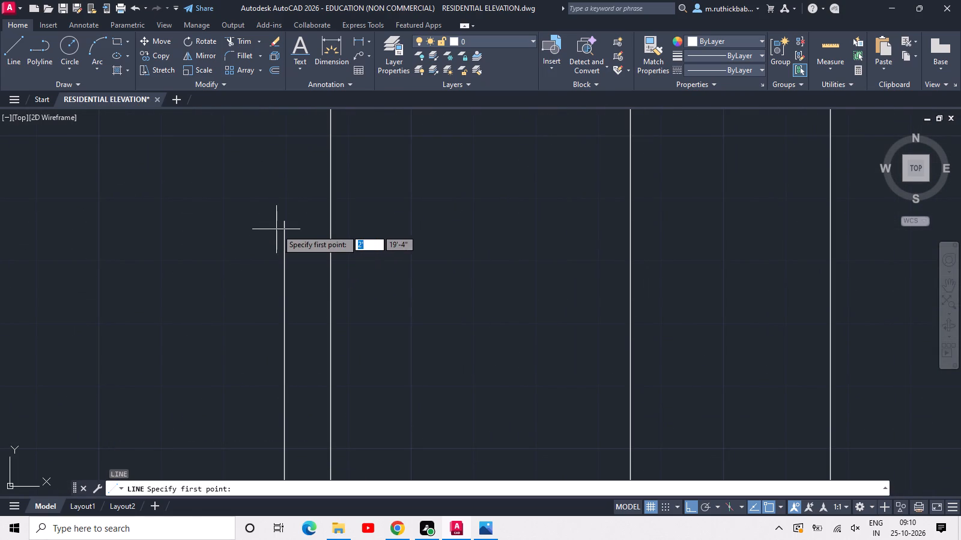
left_click(282, 223)
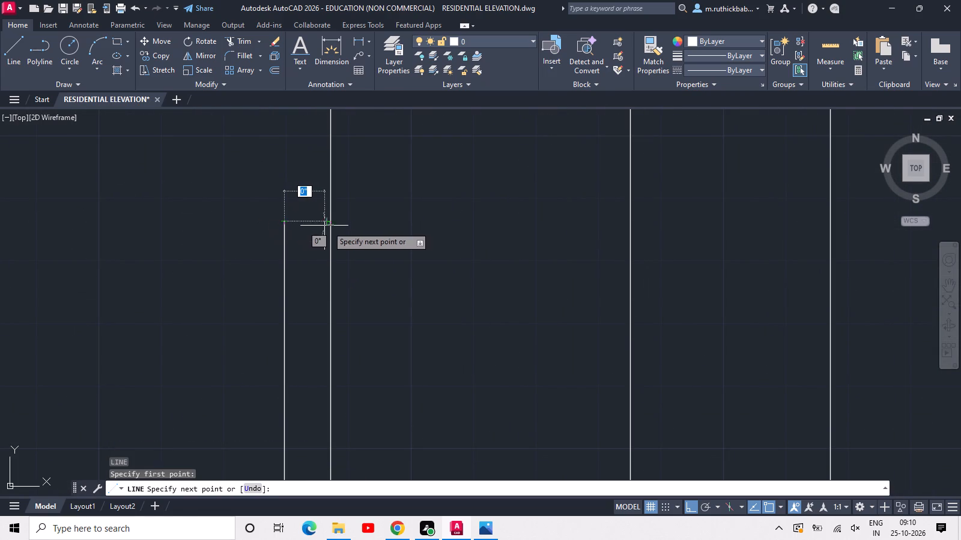
left_click(331, 220)
key("Escape")
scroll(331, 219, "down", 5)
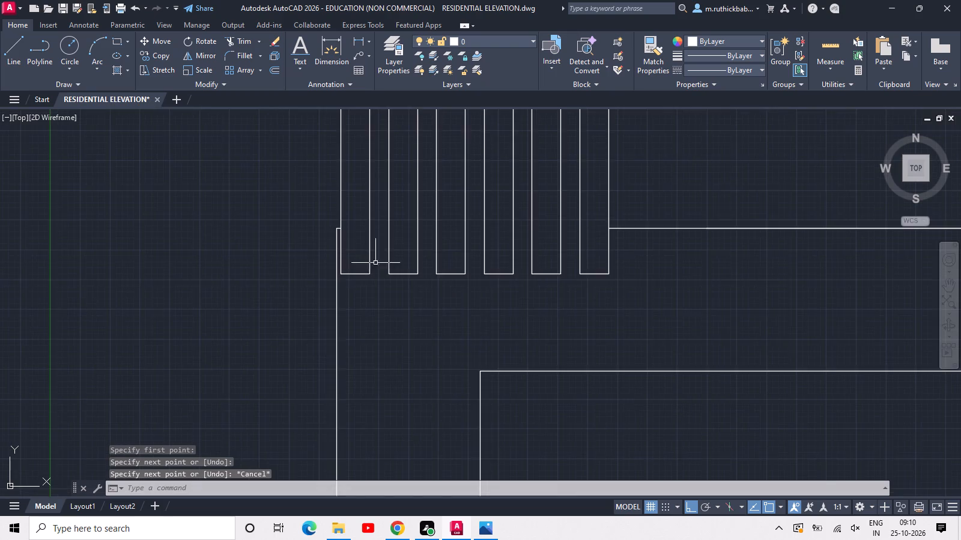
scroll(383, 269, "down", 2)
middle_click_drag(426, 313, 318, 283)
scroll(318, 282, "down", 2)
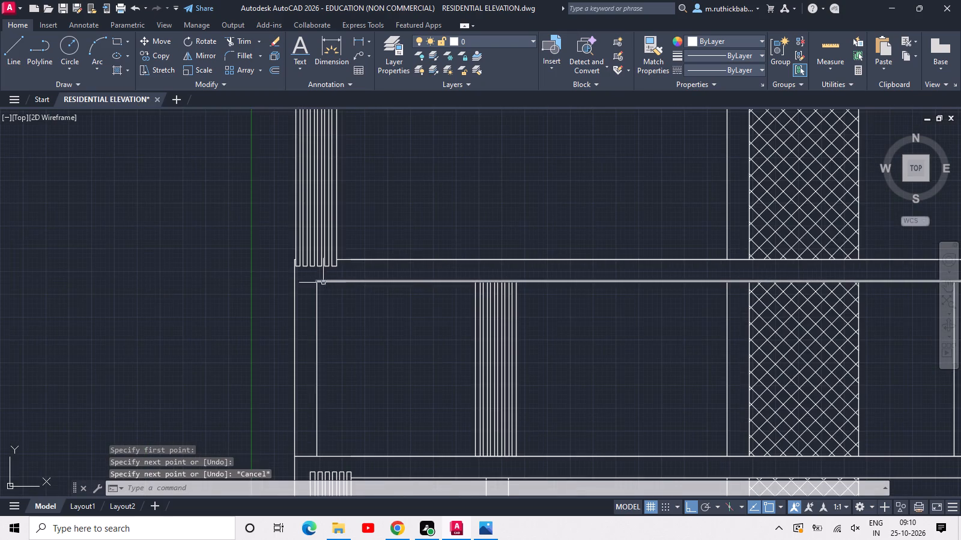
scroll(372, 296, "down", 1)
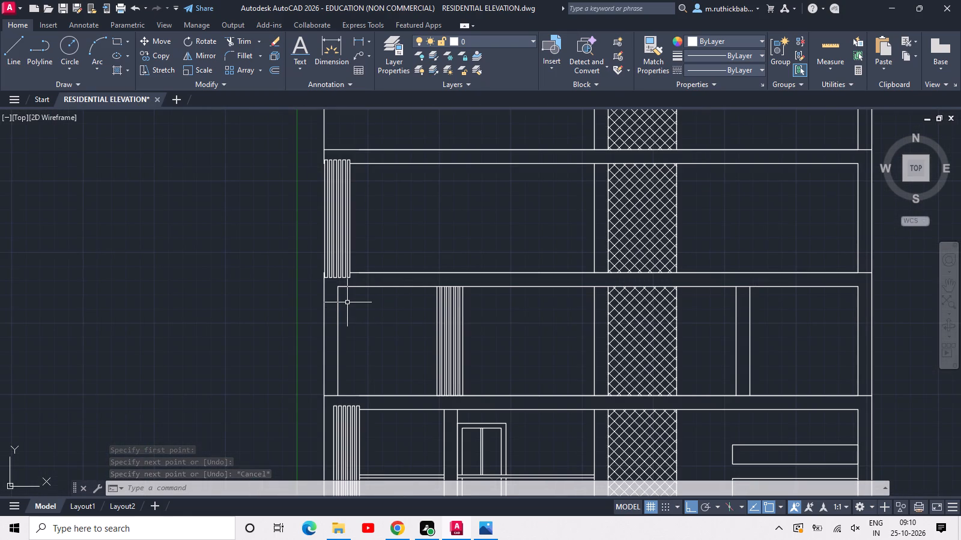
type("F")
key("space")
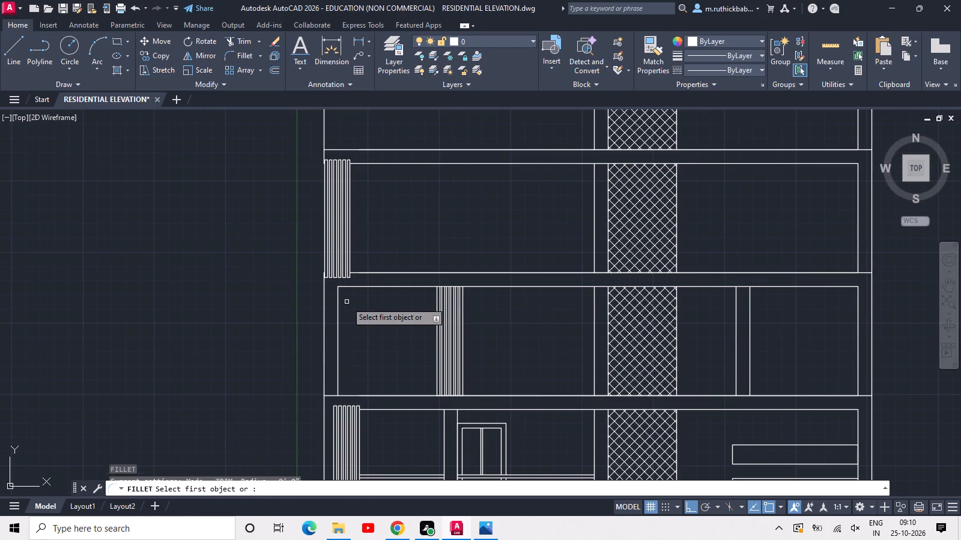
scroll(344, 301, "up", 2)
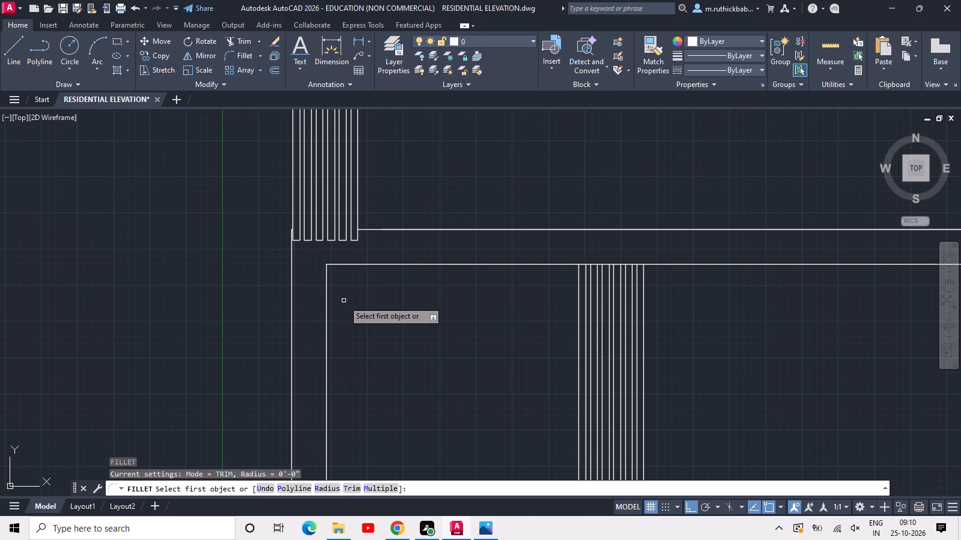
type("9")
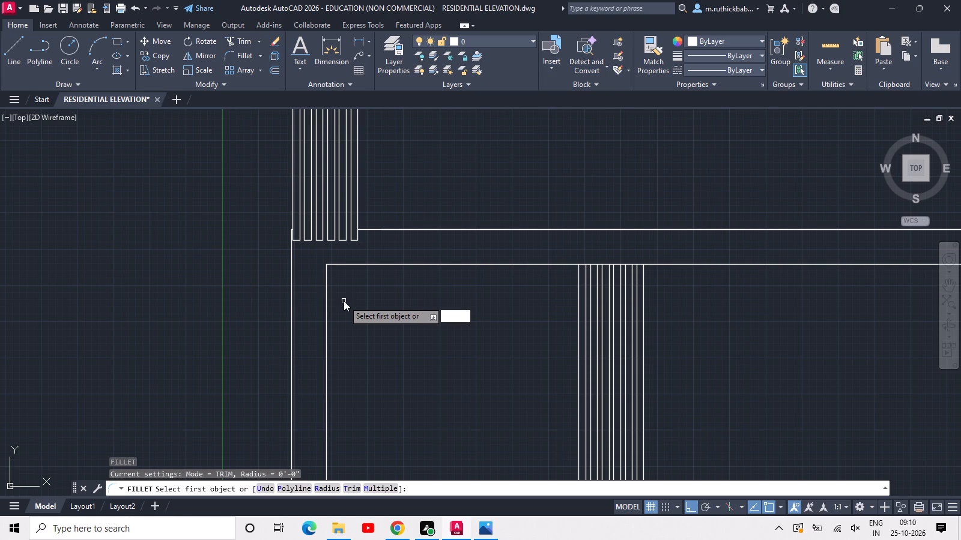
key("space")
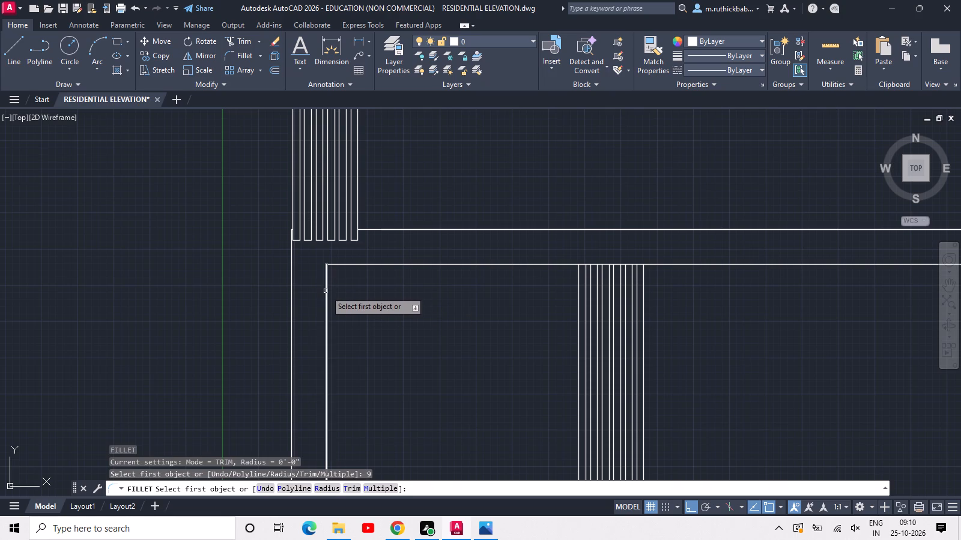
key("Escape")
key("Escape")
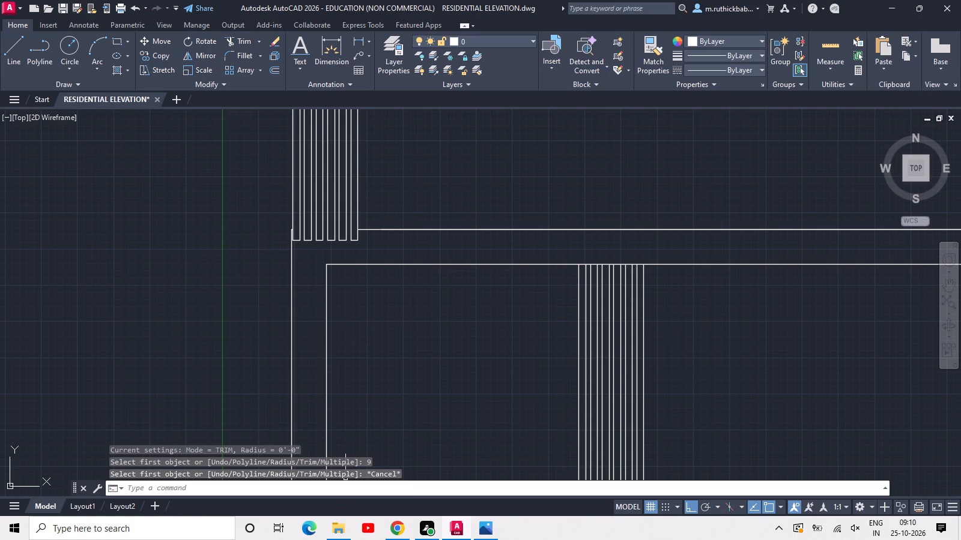
Fillet the first copied storey's inner and outer top-left wall corners with a 9-inch radius.
key("space")
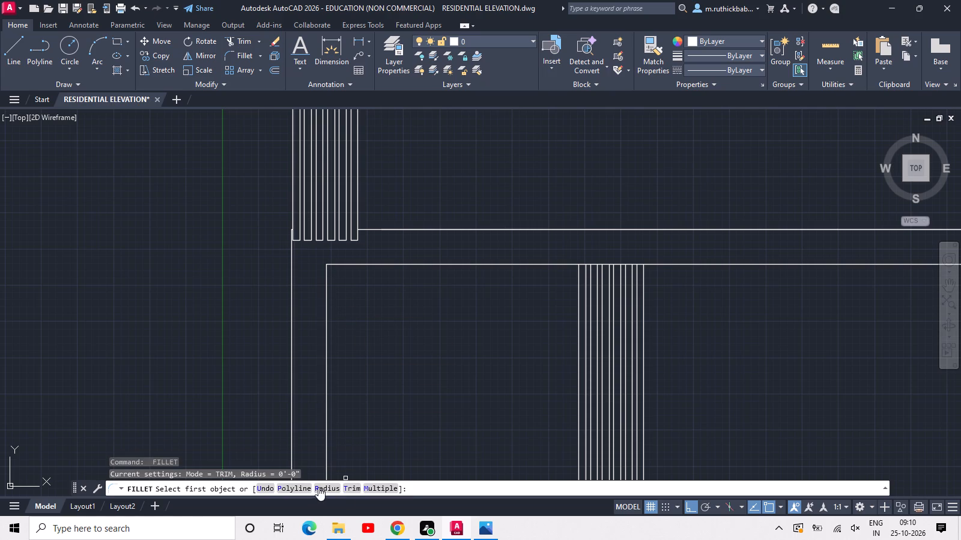
left_click(373, 486)
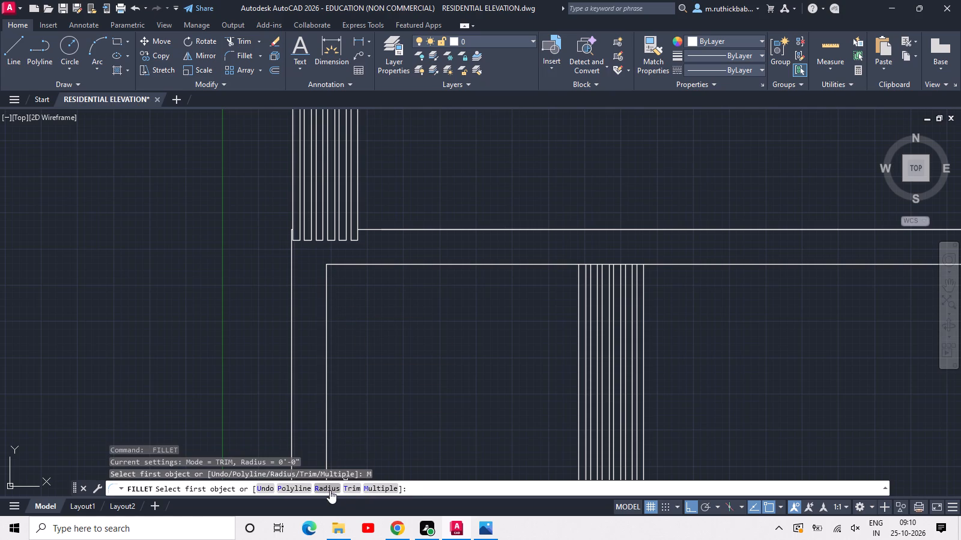
left_click(330, 490)
key("9")
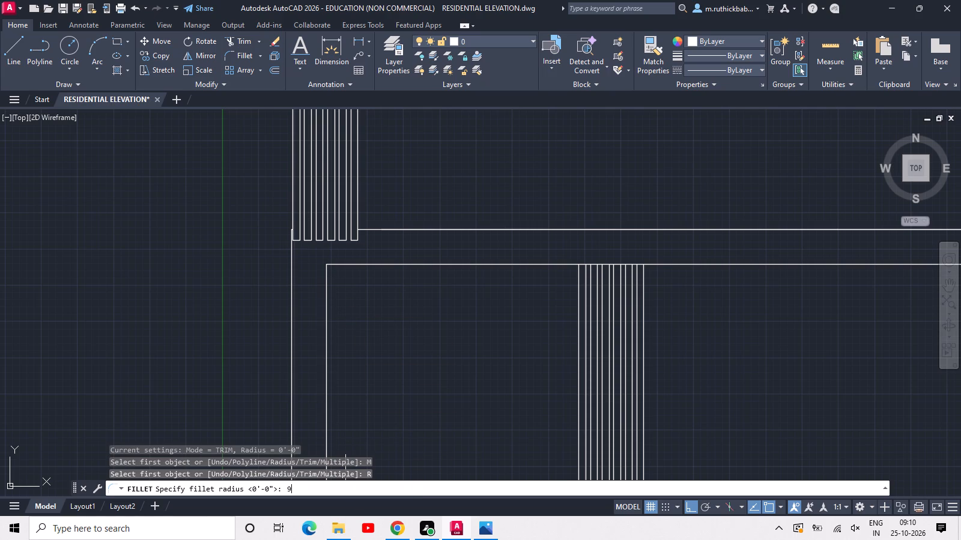
key("space")
left_click(326, 323)
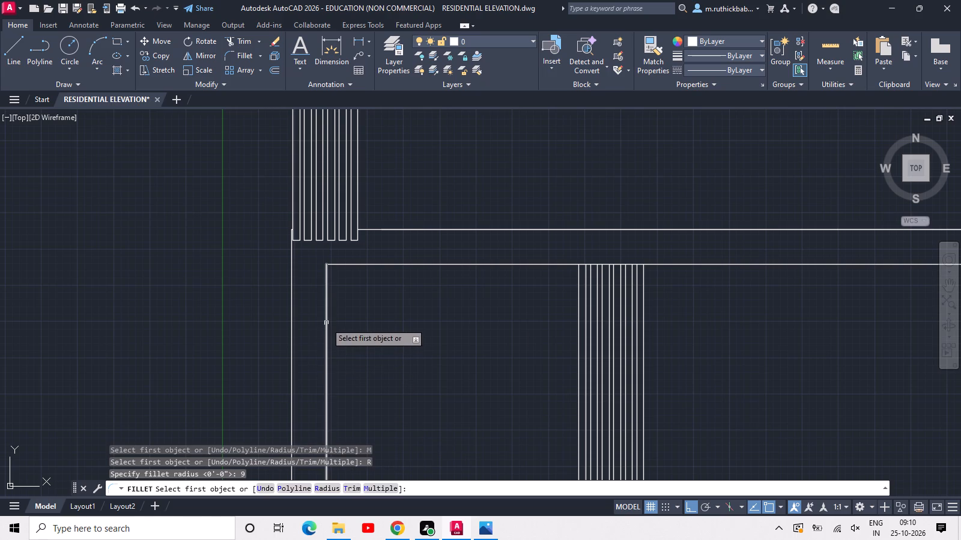
left_click(360, 265)
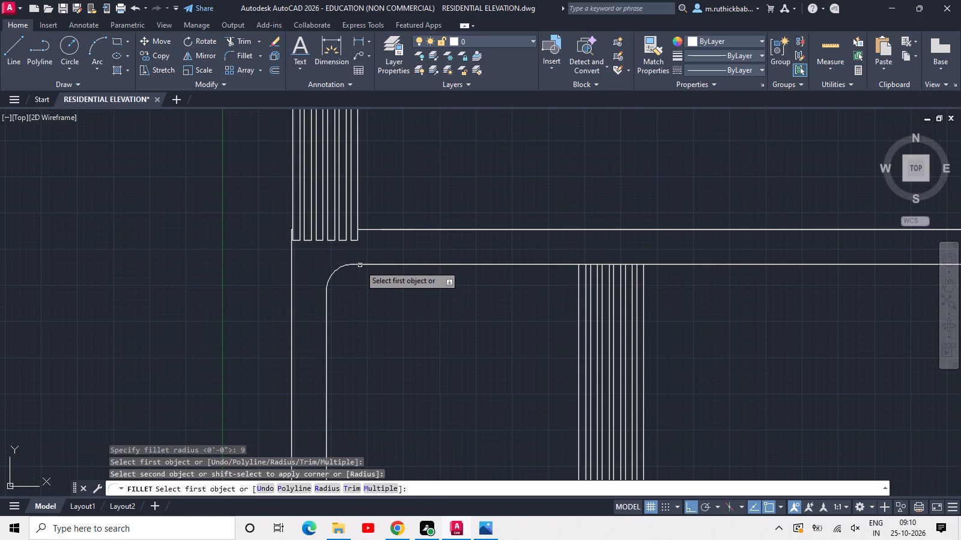
left_click(291, 266)
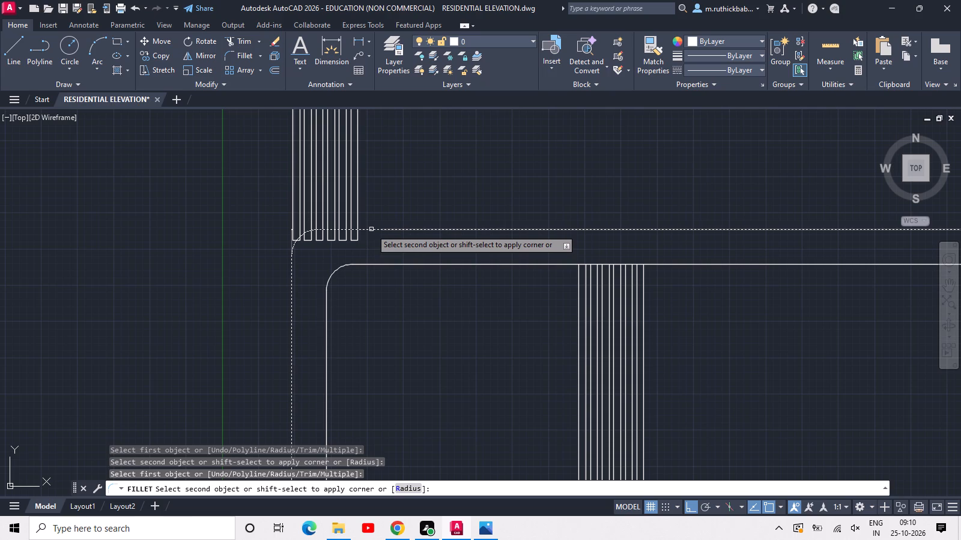
left_click(371, 229)
key("Escape")
Trim the second to sixth slats' vertical lines where they run below the storey's rounded outer top line.
scroll(343, 244, "up", 2)
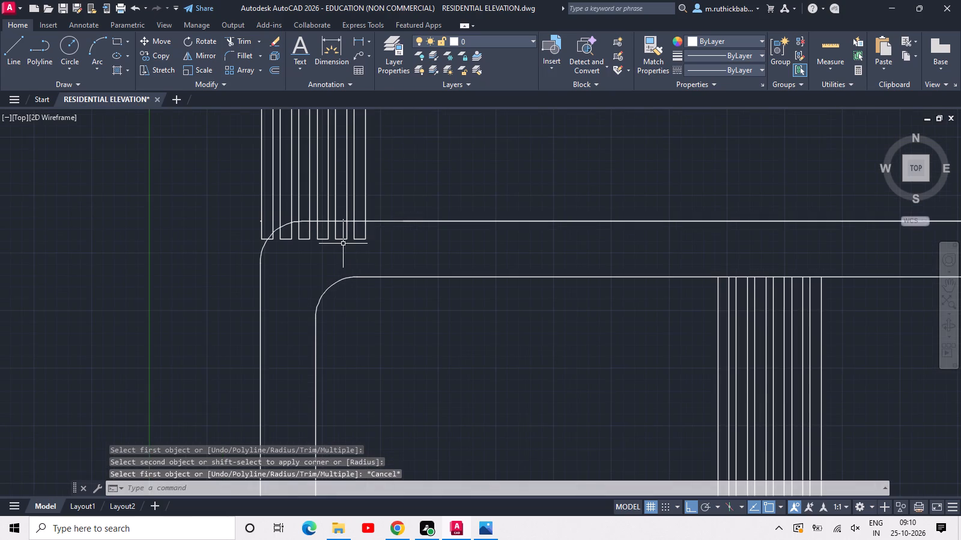
scroll(343, 244, "up", 1)
middle_click_drag(343, 244, 432, 298)
scroll(432, 298, "up", 1)
type("TR")
key("space")
key("space")
left_click_drag(553, 233, 500, 234)
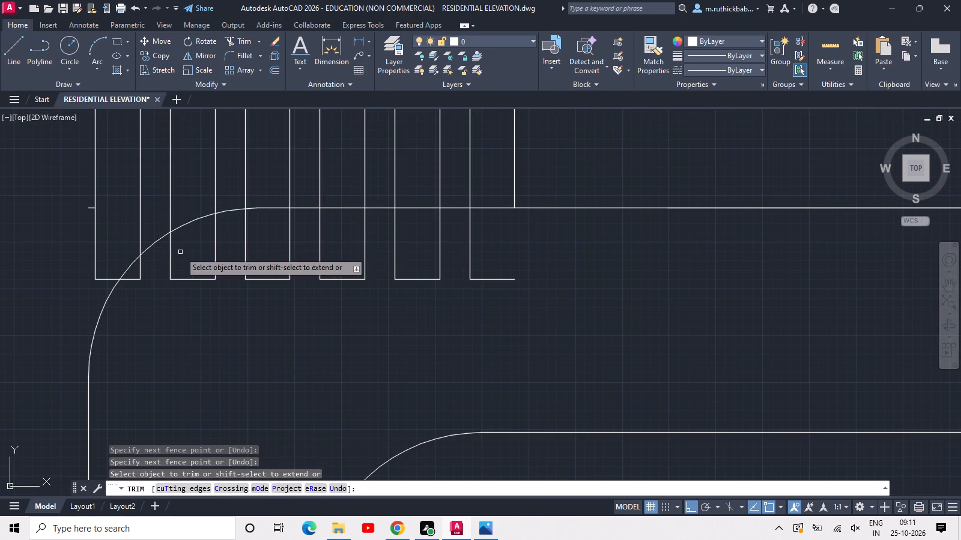
left_click_drag(163, 253, 181, 254)
left_click_drag(502, 248, 481, 244)
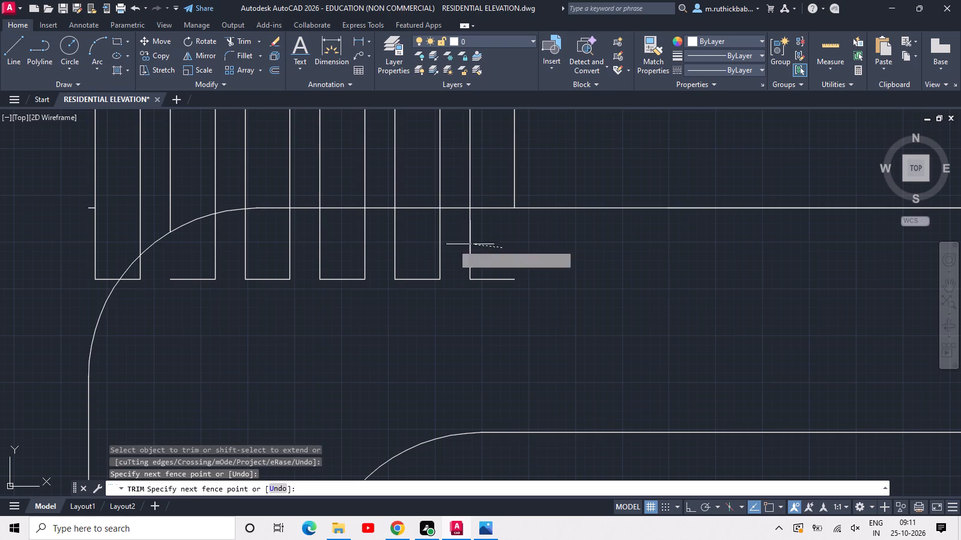
left_click(189, 253)
key("Escape")
Erase the five leftover slat bottom pieces below the storey's outer top line.
left_click_drag(533, 272, 524, 280)
left_click(160, 309)
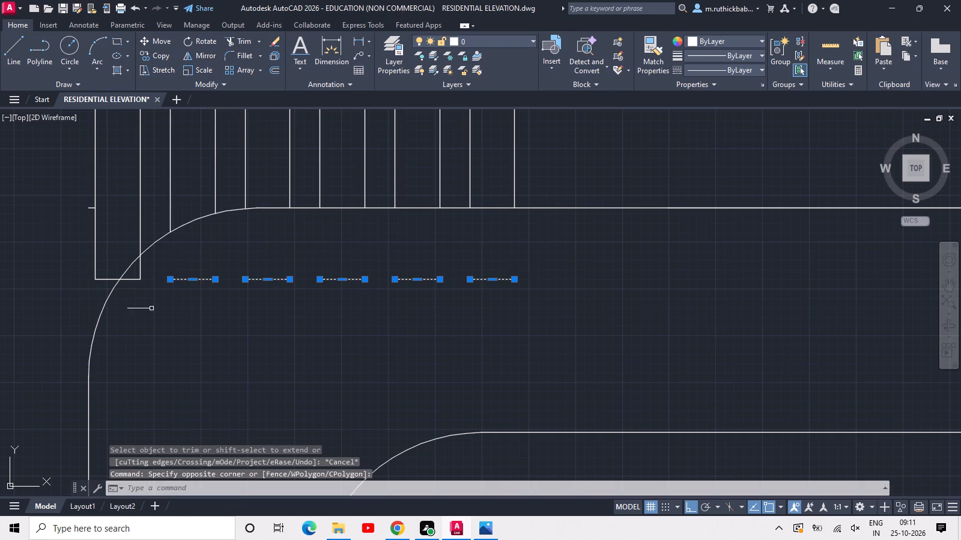
key("Delete")
Trim the first slat's bottom corner where it projects past the rounded outer corner.
scroll(129, 283, "up", 4)
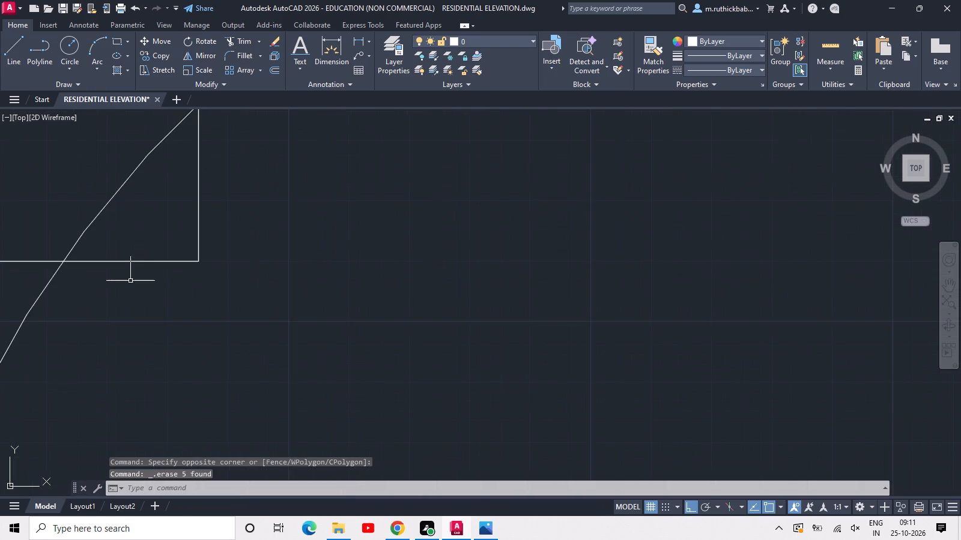
middle_click_drag(130, 281, 208, 319)
type("TR")
key("space")
left_click_drag(187, 327, 202, 317)
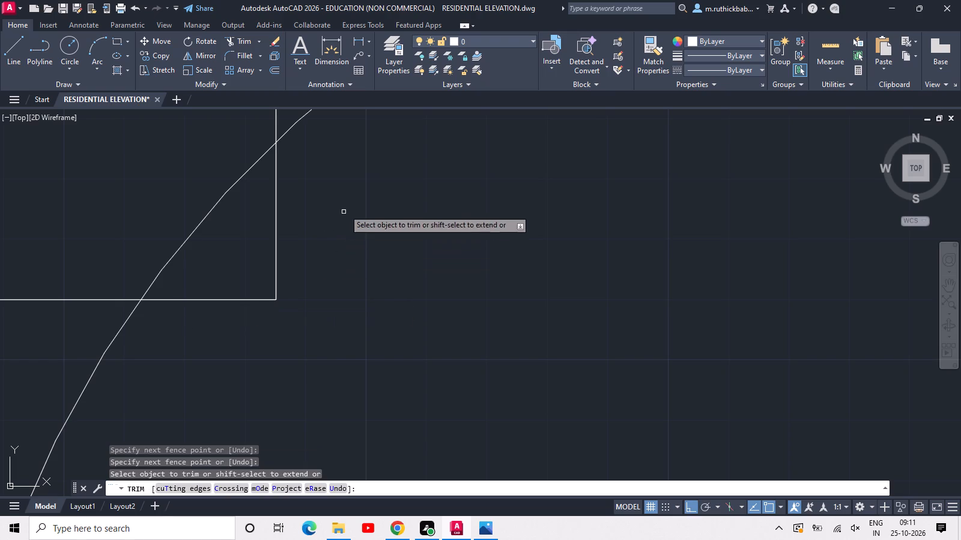
left_click_drag(330, 203, 309, 218)
left_click_drag(172, 368, 176, 362)
left_click(295, 236)
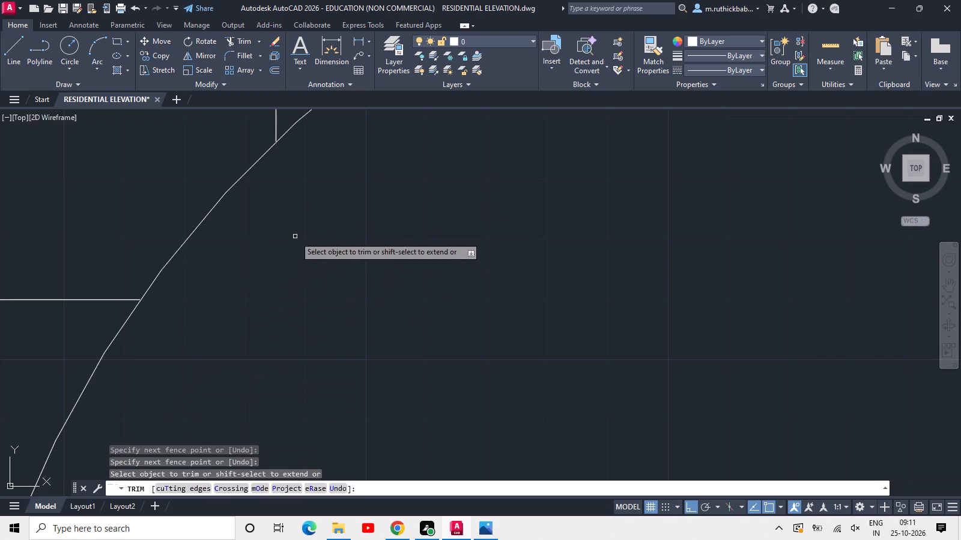
key("Escape")
Erase the short horizontal stub joined to the first slat's outer left edge.
scroll(295, 236, "down", 8)
scroll(288, 237, "up", 6)
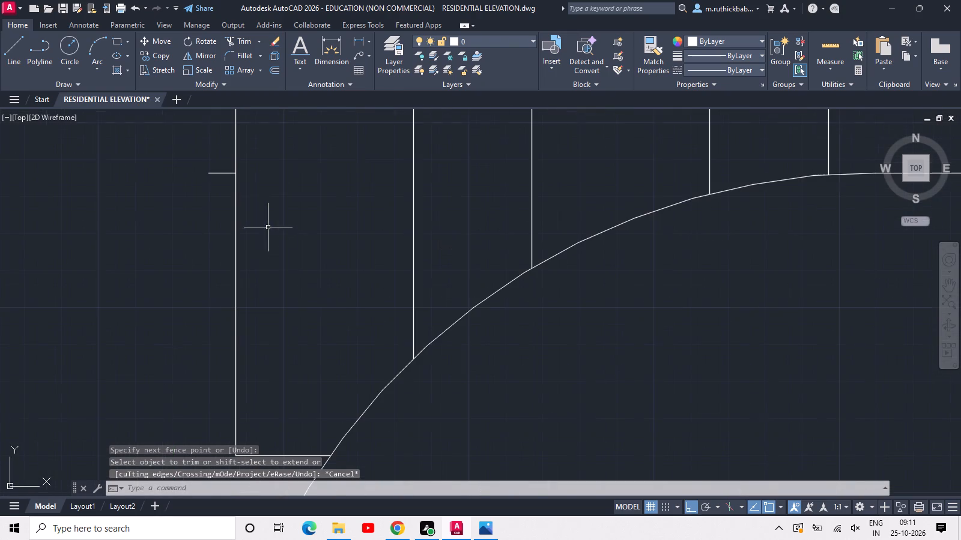
left_click(224, 197)
left_click(211, 160)
key("Delete")
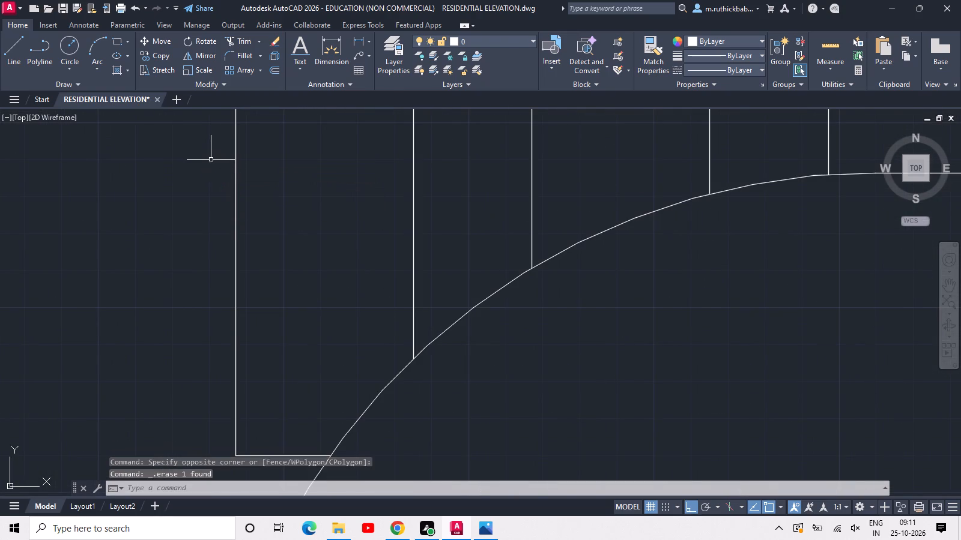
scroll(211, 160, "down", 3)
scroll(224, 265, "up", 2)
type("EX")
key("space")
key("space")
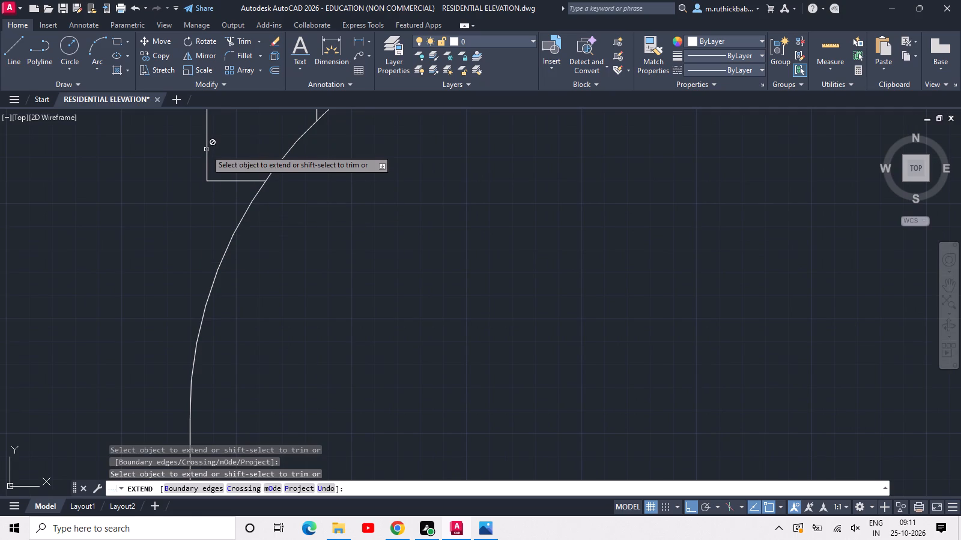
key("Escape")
Explode the first slat's outline and extend its left edge down to the rounded outer corner.
left_click_drag(224, 162, 213, 196)
left_click(206, 221)
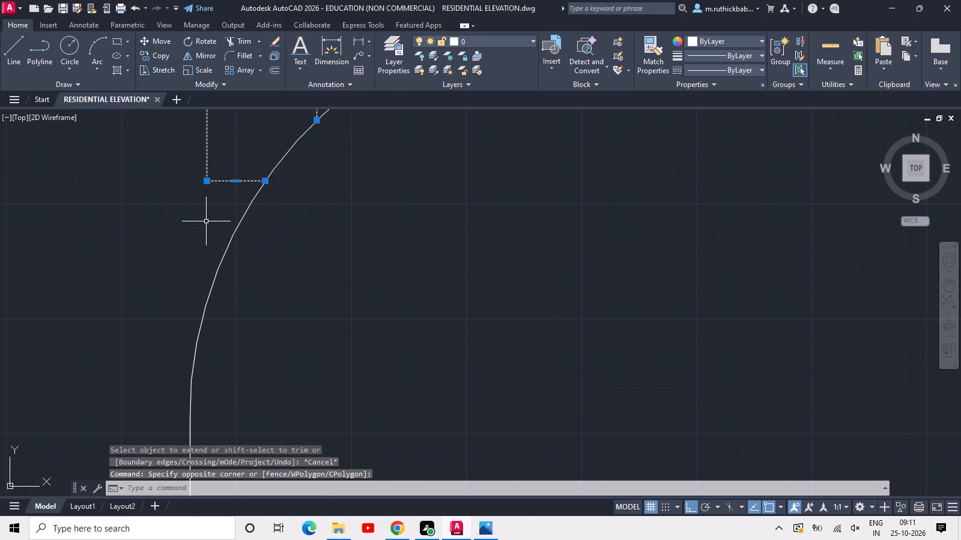
type("X")
key("space")
type("EX")
key("space")
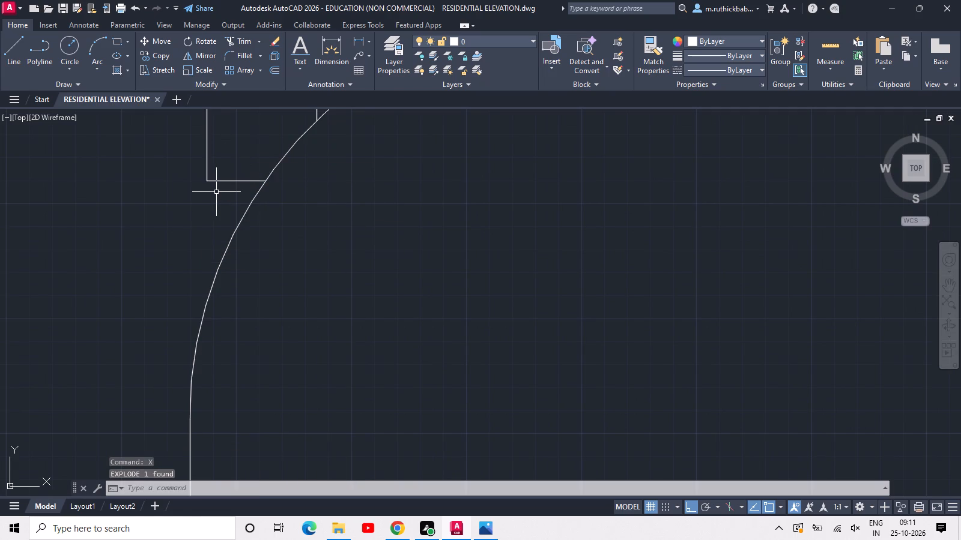
left_click_drag(221, 146, 213, 146)
left_click(167, 157)
key("Escape")
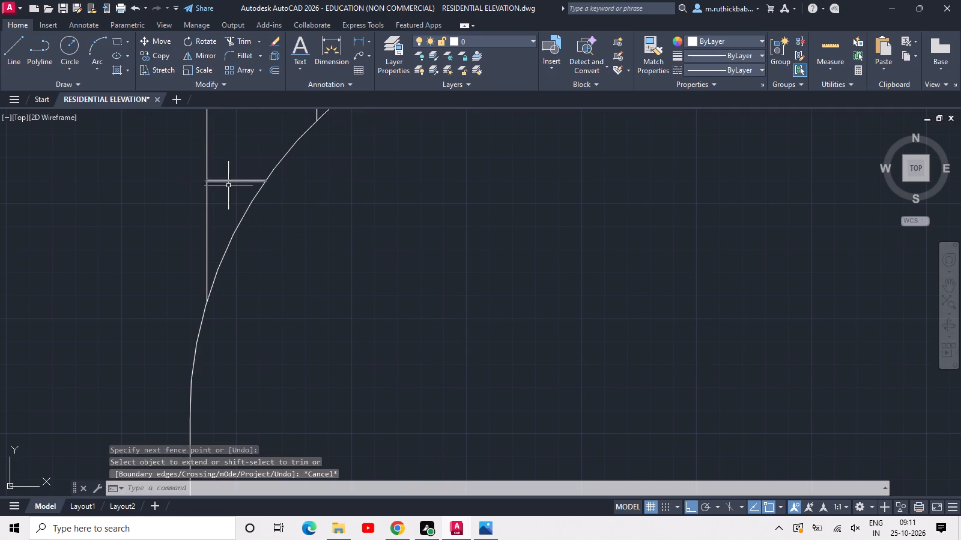
Erase the first slat's remaining bottom line beside the rounded outer corner.
left_click(228, 181)
key("Delete")
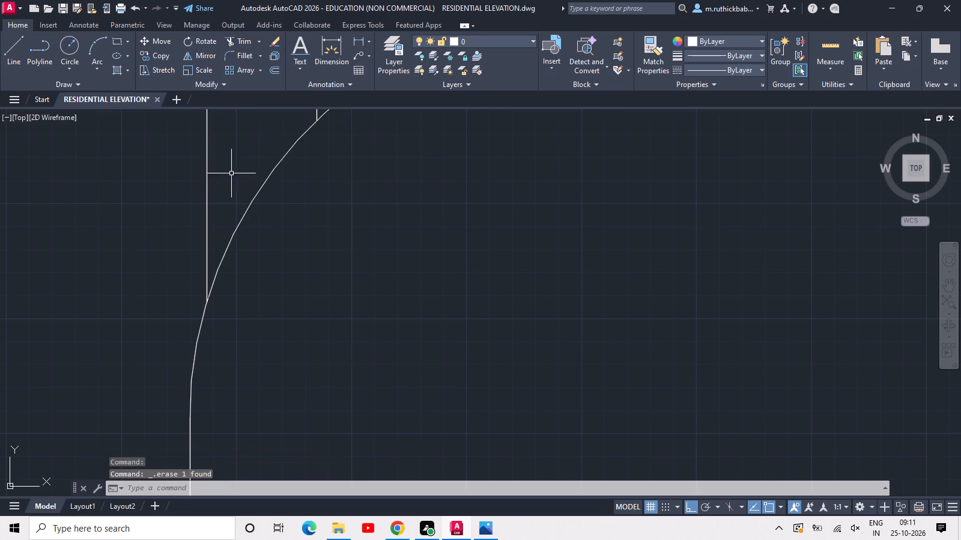
Fillet the inner and outer bottom-left corners of the first-floor frame with a 9" radius, using multiple mode.
scroll(231, 173, "down", 3)
middle_click_drag(316, 220, 255, 304)
scroll(253, 302, "down", 2)
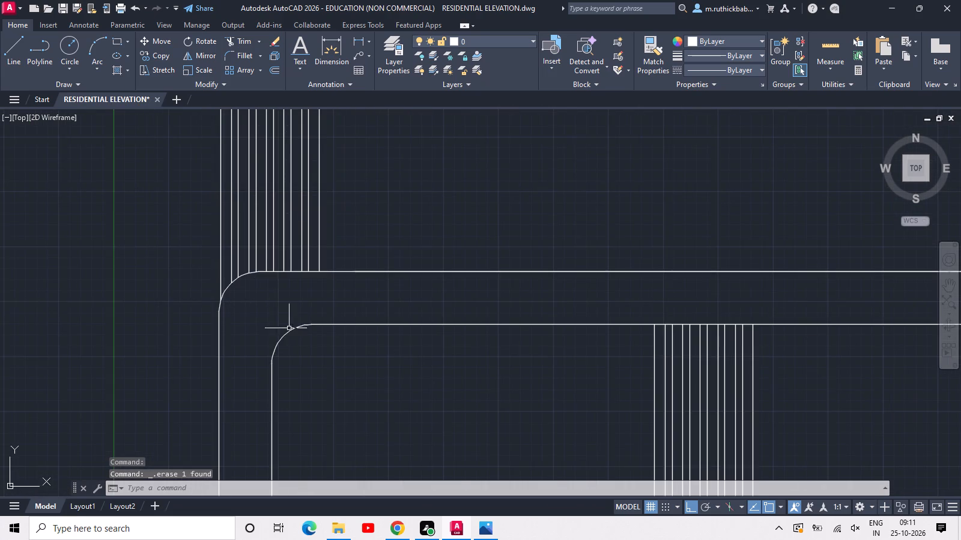
scroll(305, 340, "down", 2)
middle_click_drag(330, 348, 298, 289)
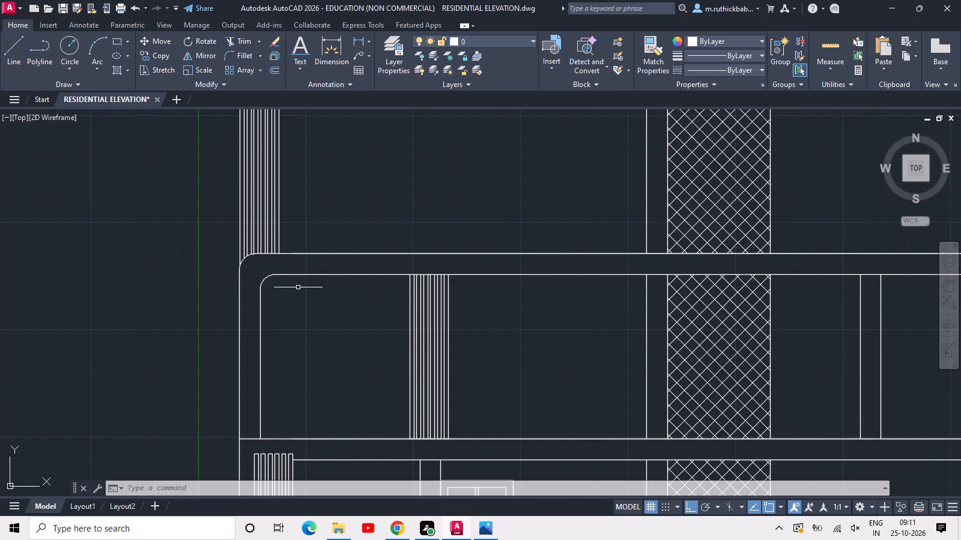
scroll(318, 311, "down", 1)
scroll(272, 384, "up", 2)
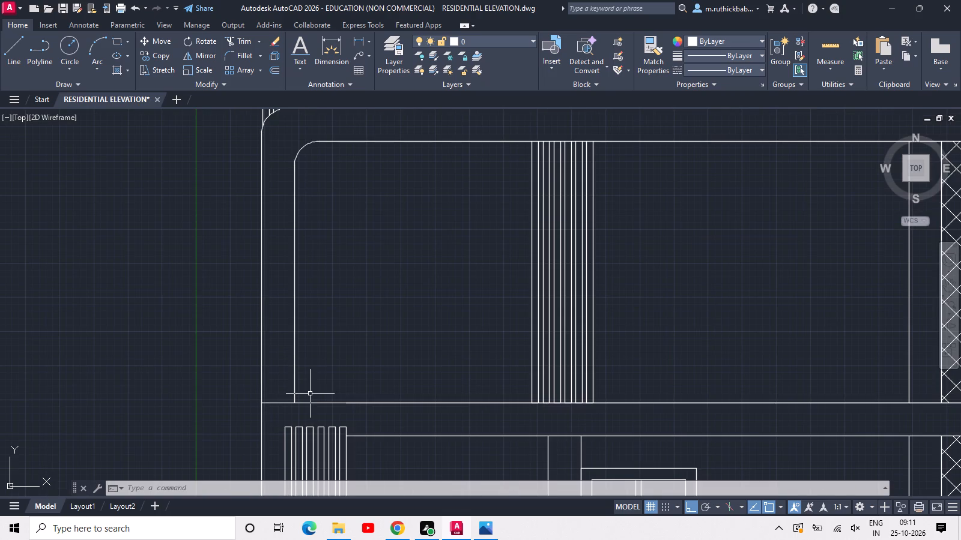
type("F")
key("space")
left_click(372, 486)
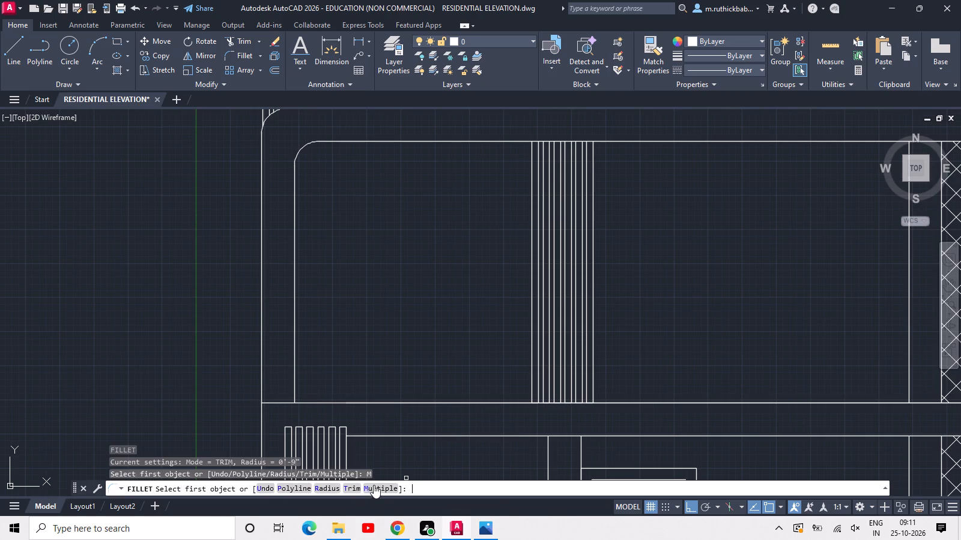
left_click(318, 486)
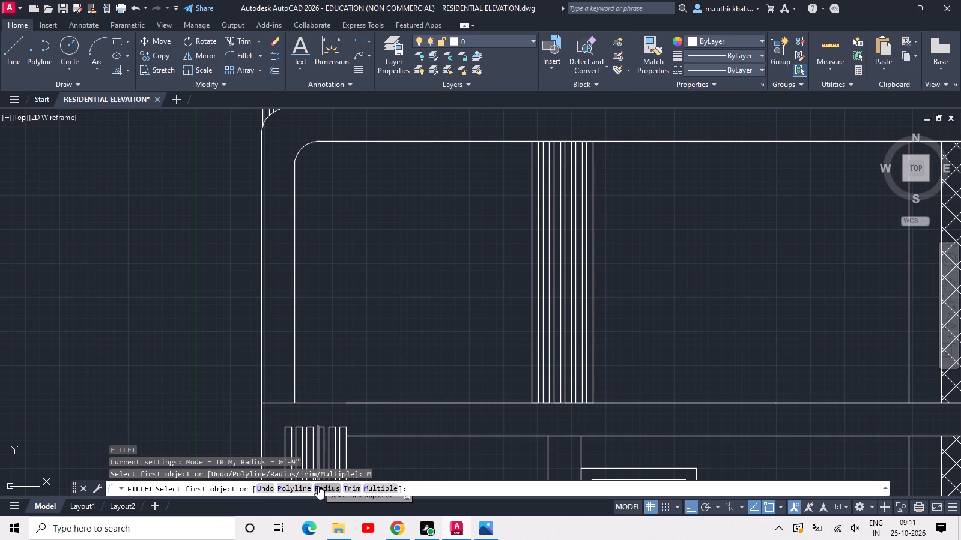
key("space")
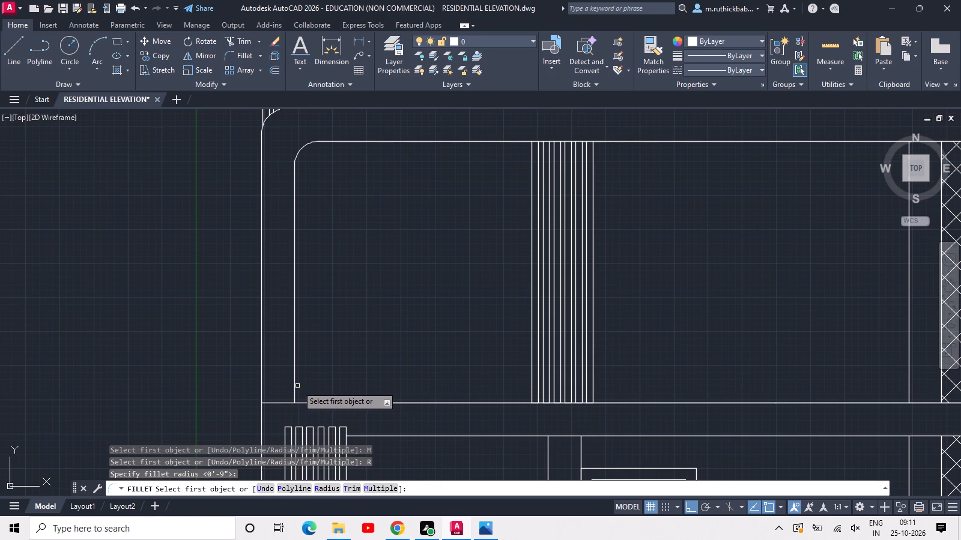
left_click(297, 385)
left_click(296, 383)
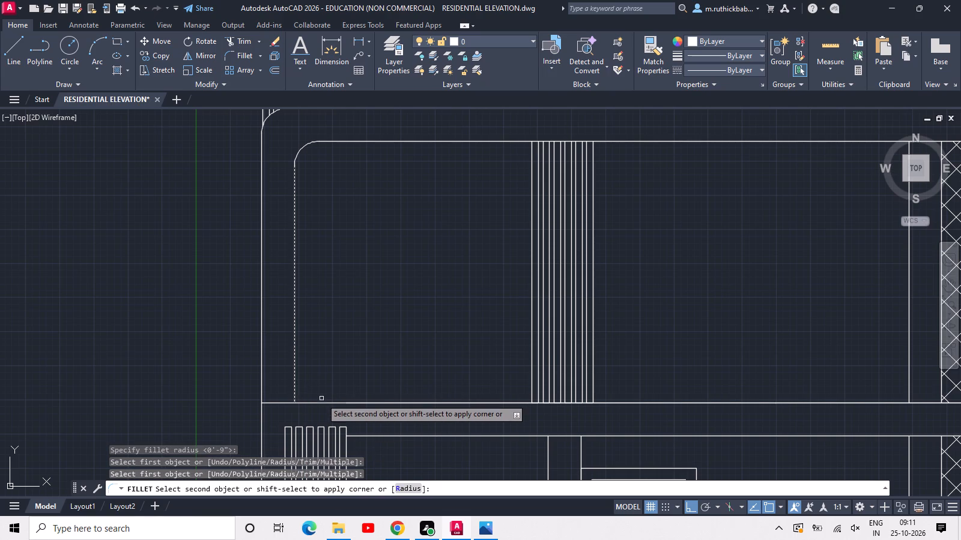
left_click(321, 403)
middle_click_drag(317, 406, 317, 304)
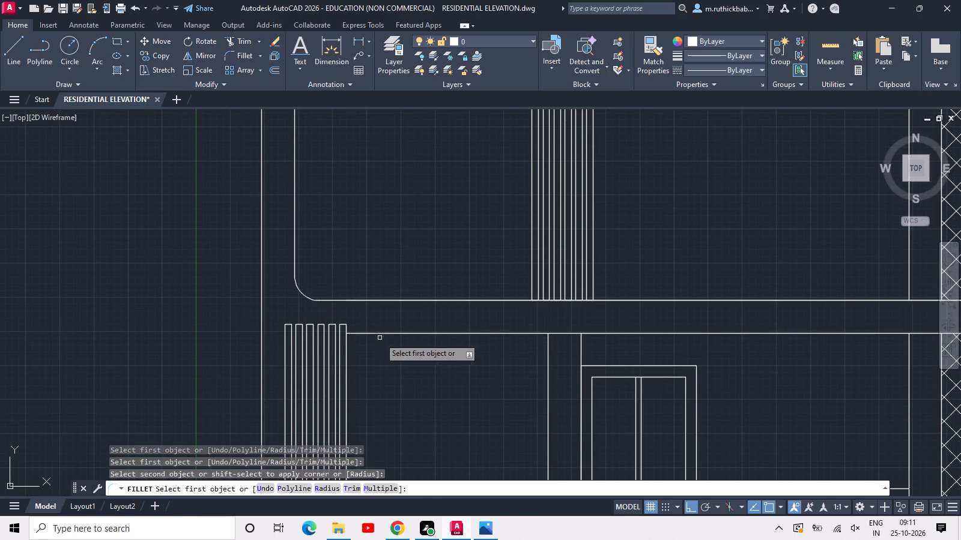
left_click(370, 334)
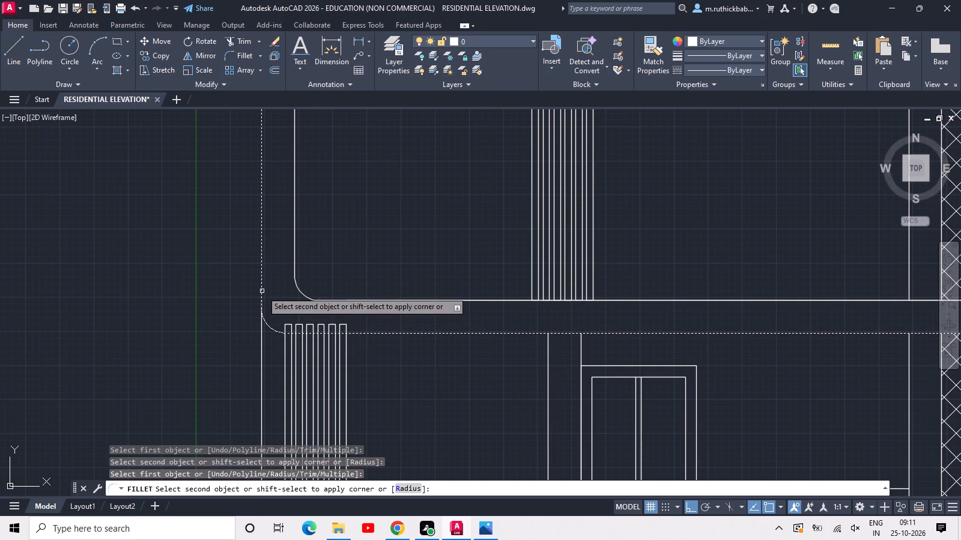
left_click(262, 291)
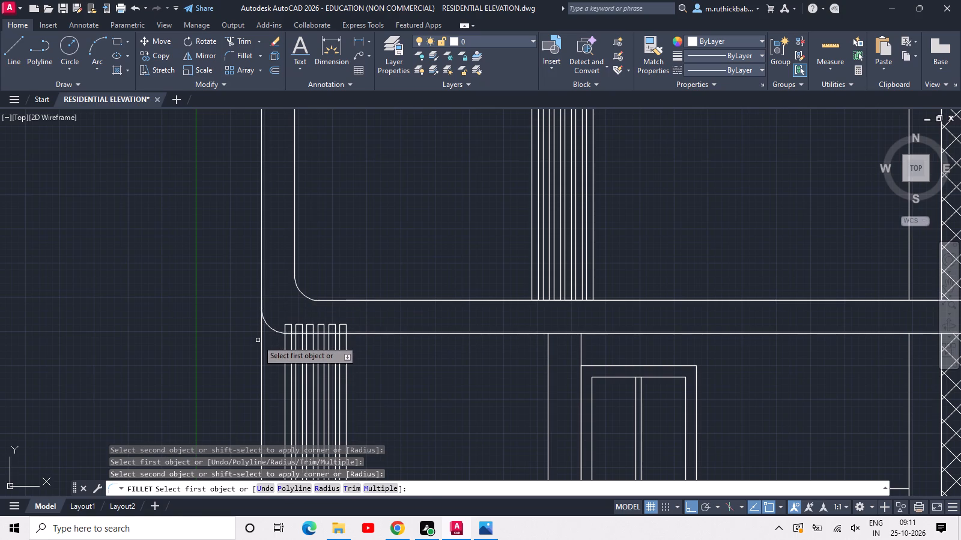
Examine the rounded left corners of the first-floor frame and the slats meeting them.
scroll(320, 349, "down", 3)
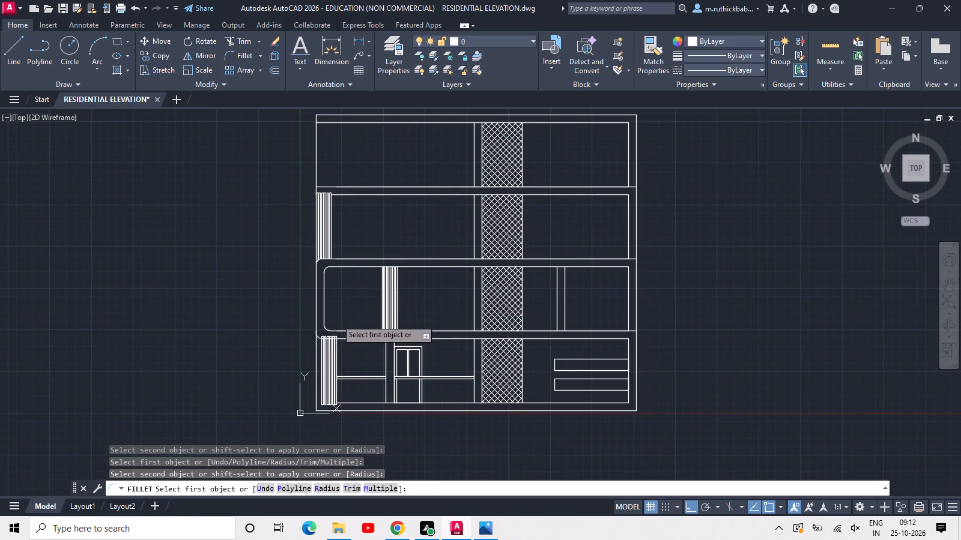
scroll(324, 260, "up", 4)
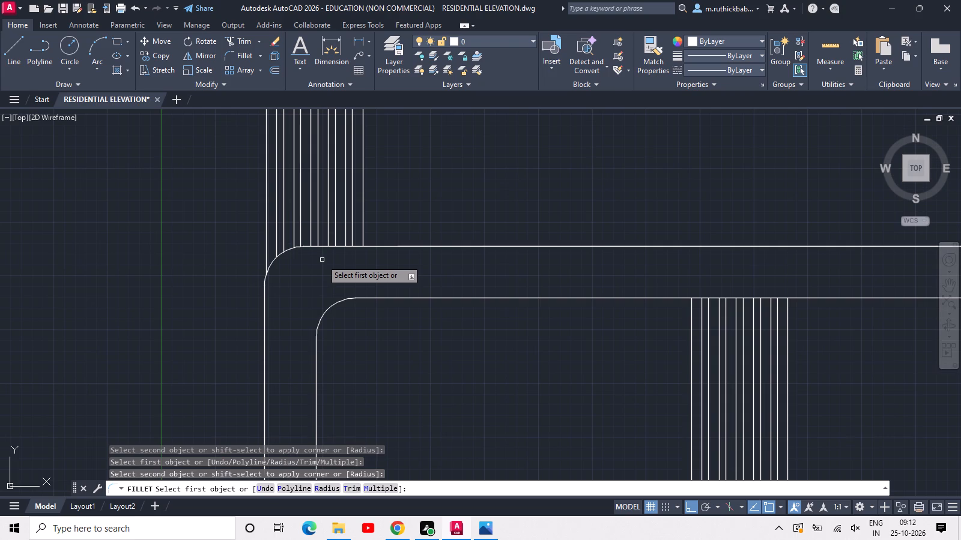
scroll(318, 257, "down", 3)
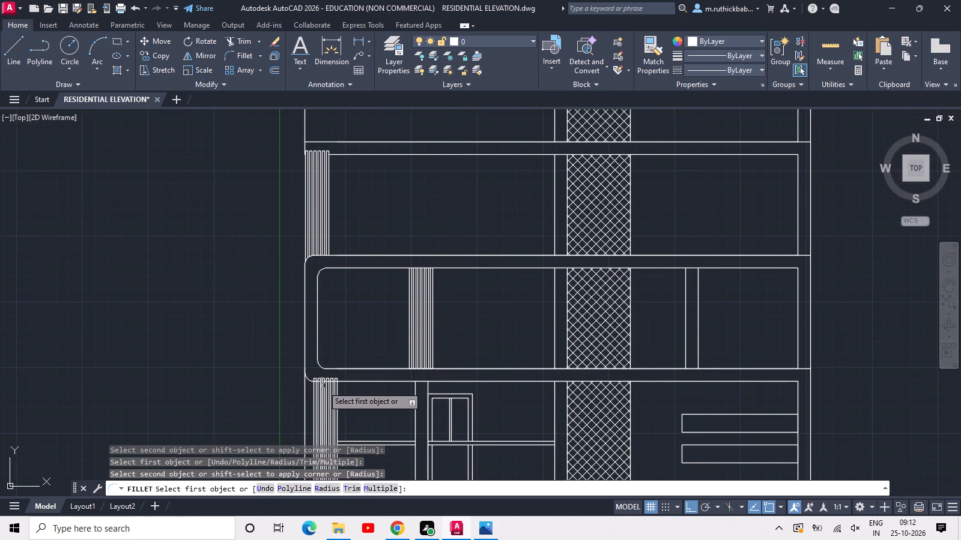
middle_click_drag(320, 386, 338, 350)
scroll(335, 350, "up", 4)
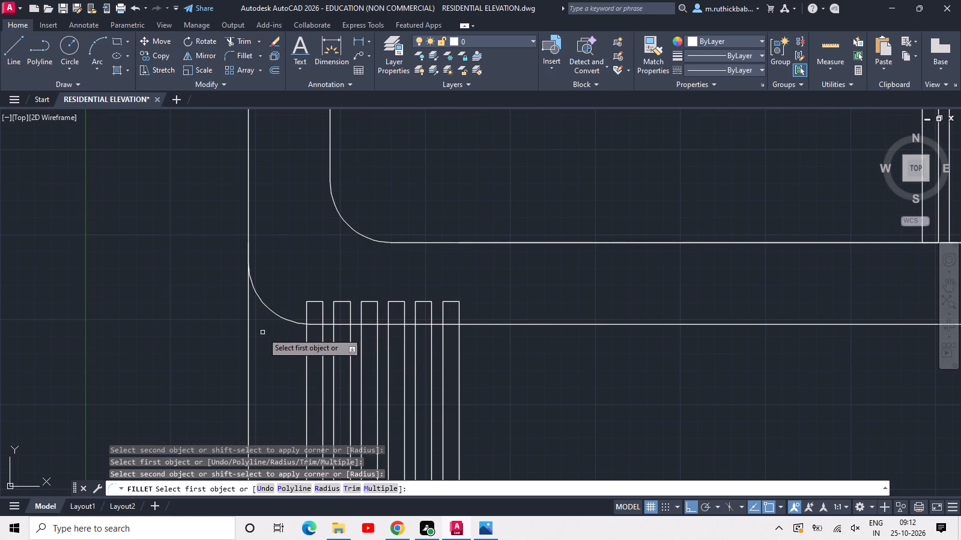
key("Escape")
scroll(262, 332, "down", 2)
left_click(266, 356)
key("Escape")
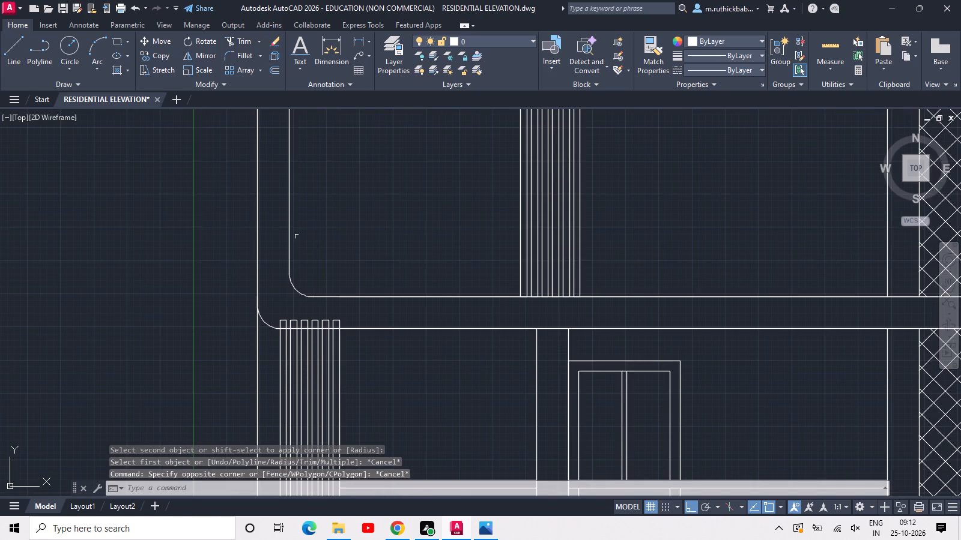
scroll(297, 236, "down", 2)
middle_click_drag(299, 228, 305, 268)
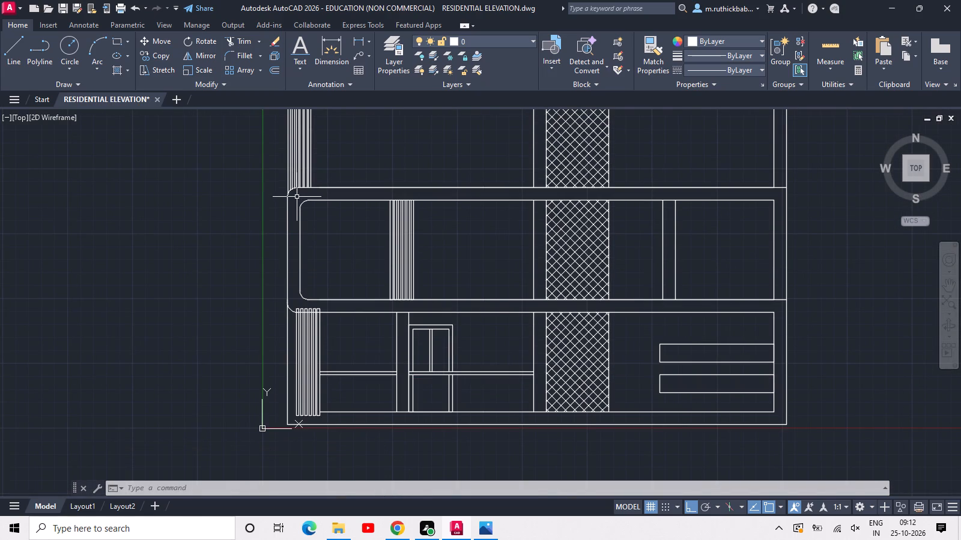
scroll(305, 313, "up", 1)
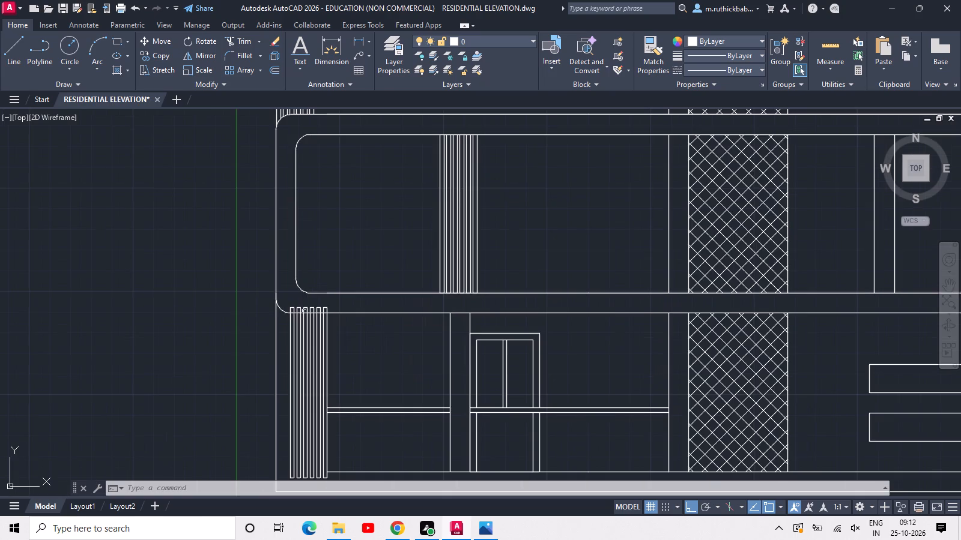
scroll(282, 318, "down", 2)
scroll(296, 271, "up", 2)
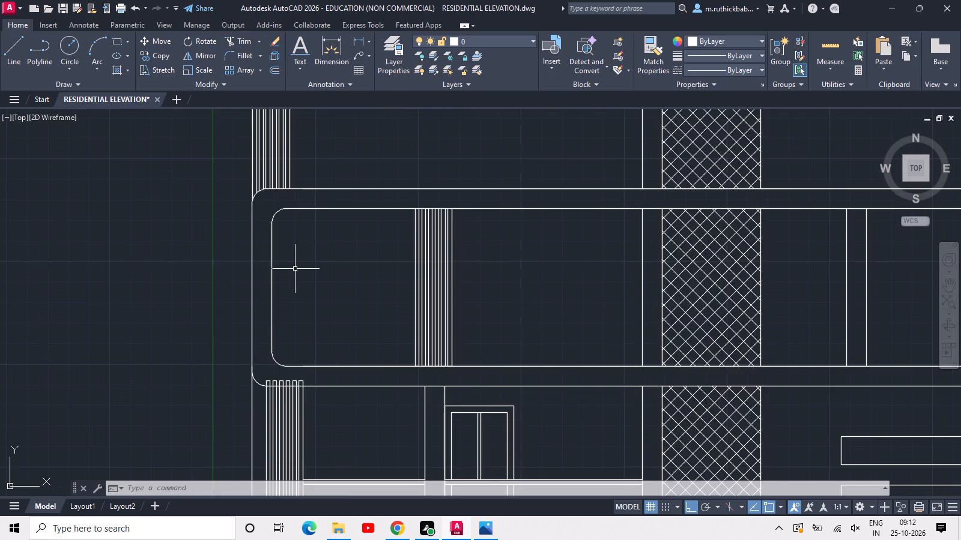
scroll(295, 269, "down", 1)
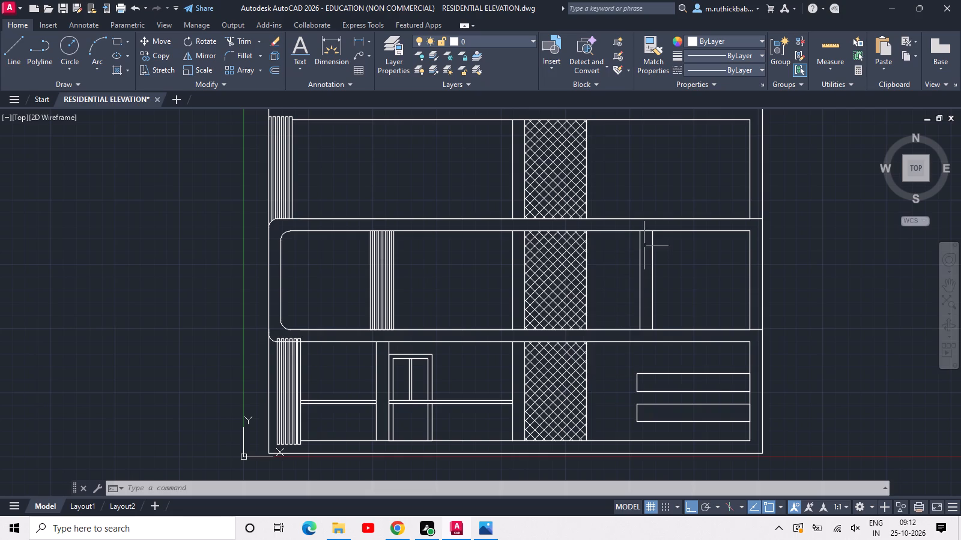
Fillet the inner and outer top-right corners of the first-floor frame at its right post with a 12" radius.
middle_click_drag(644, 245, 586, 294)
scroll(585, 286, "up", 2)
type("F")
key("space")
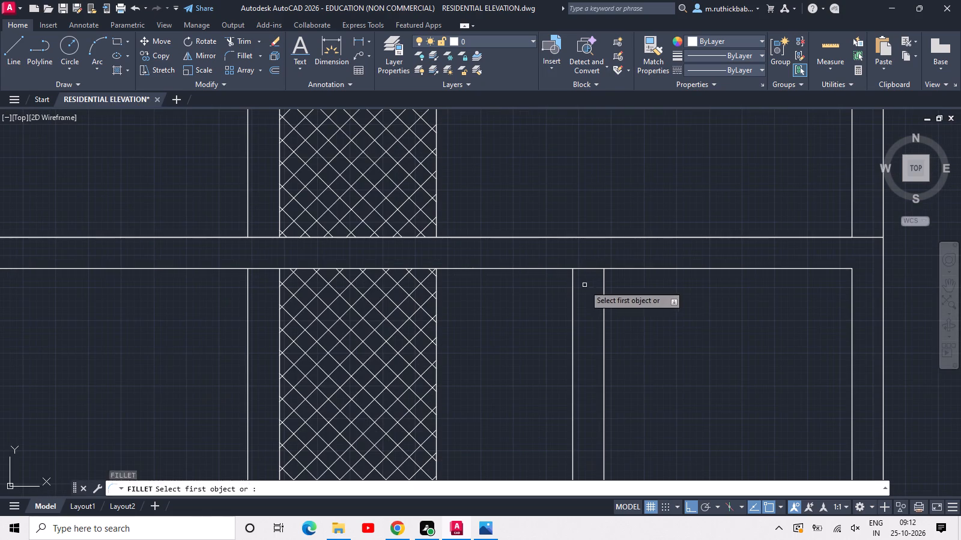
left_click(373, 485)
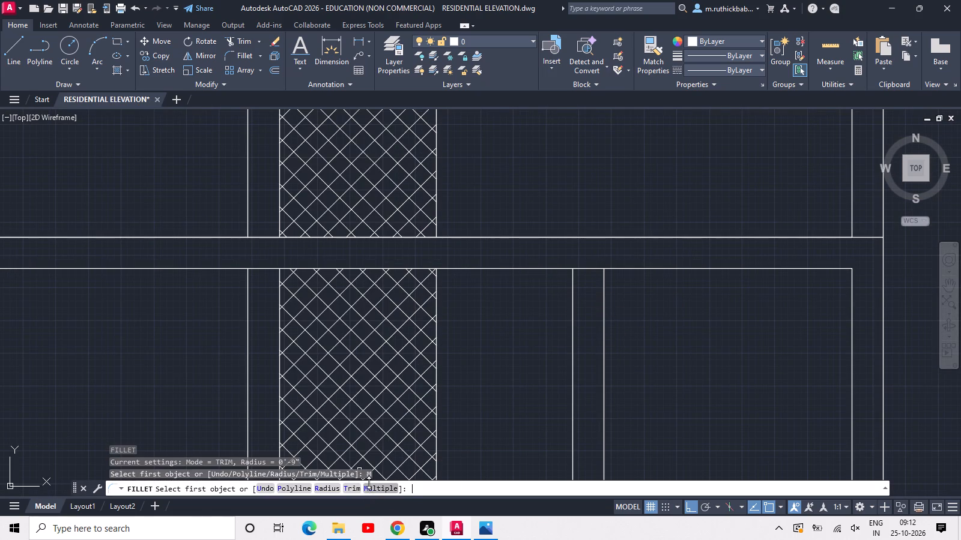
left_click(331, 487)
type("12")
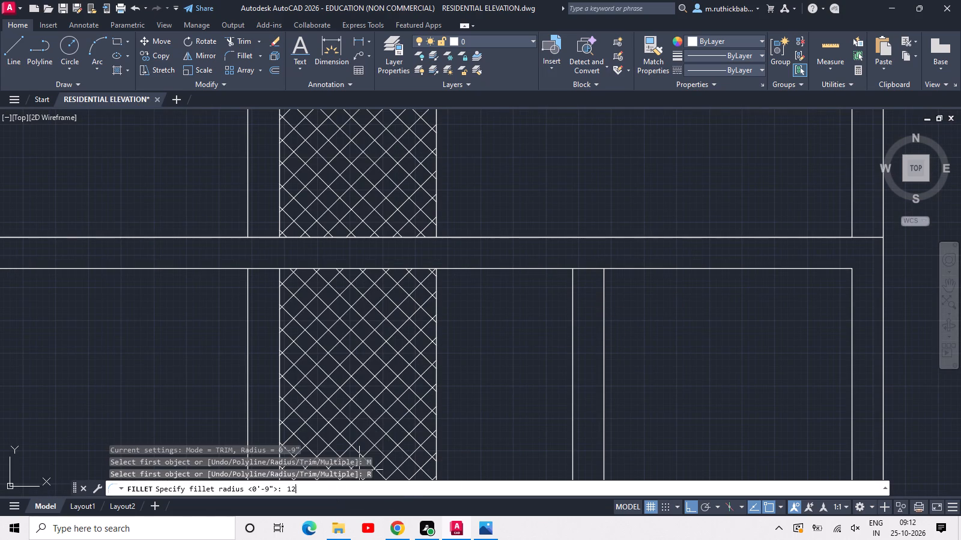
key("space")
left_click(541, 269)
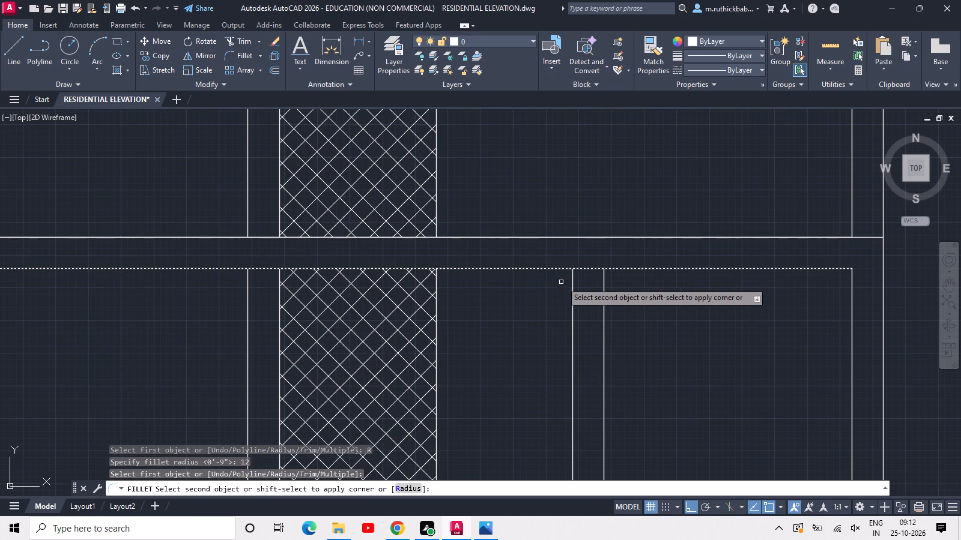
left_click(572, 303)
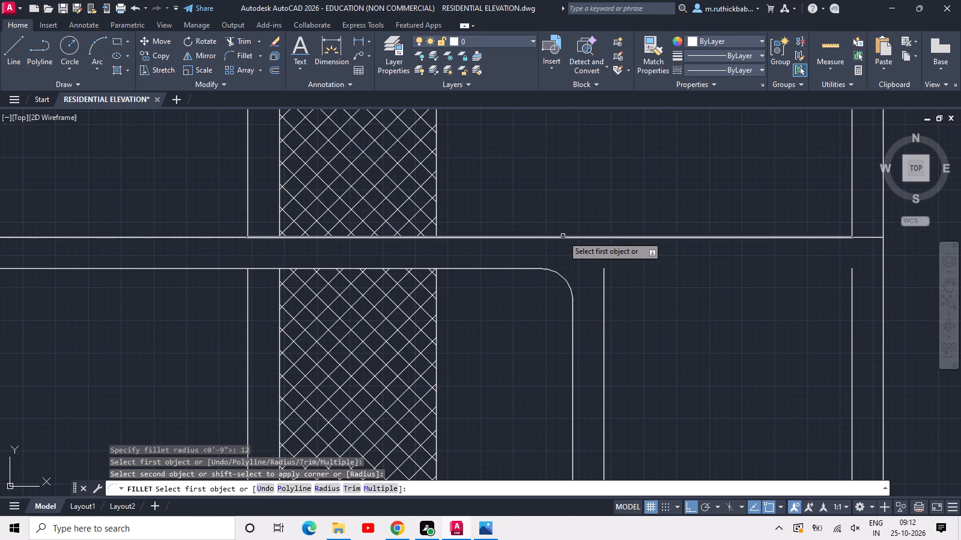
left_click(563, 236)
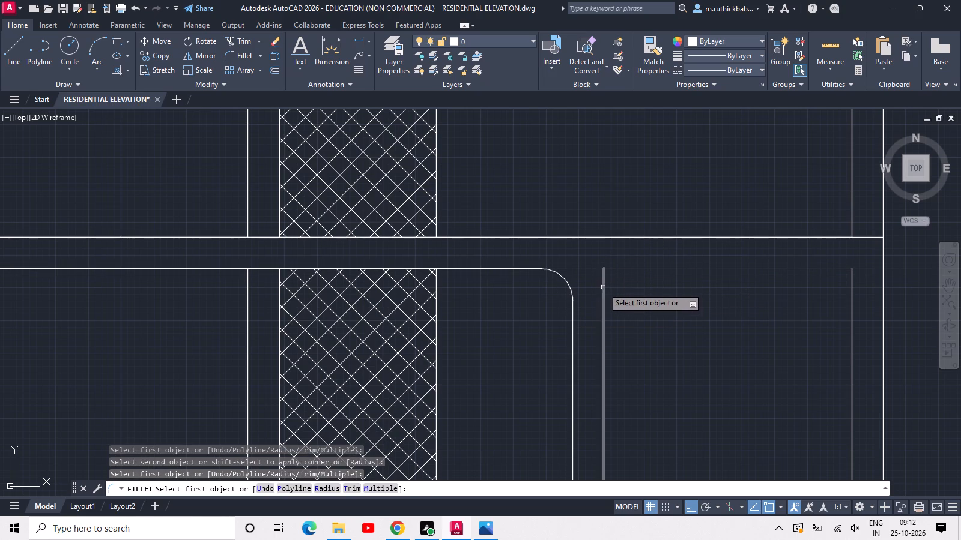
left_click(602, 288)
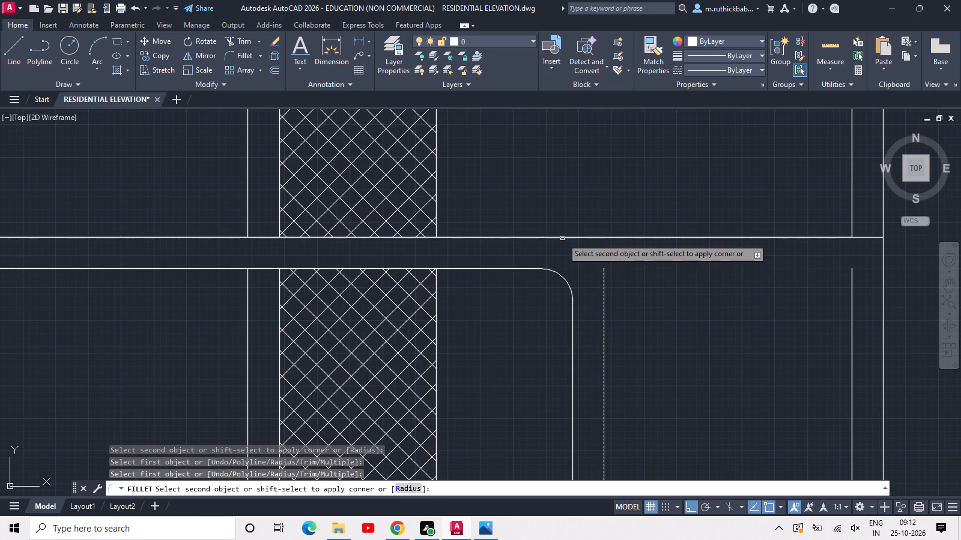
left_click(562, 238)
Fillet the inner and outer bottom-right corners of the first-floor frame with the same radius.
scroll(635, 270, "down", 2)
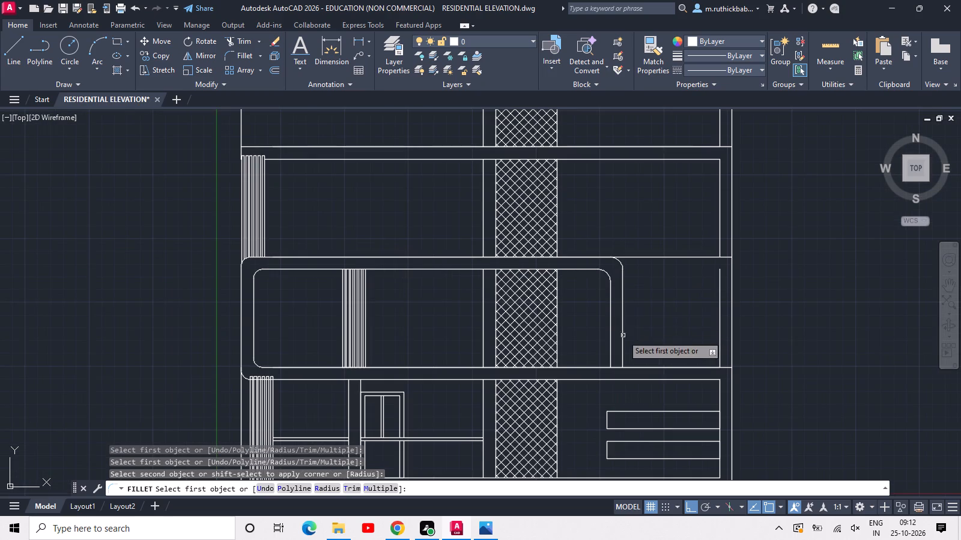
scroll(607, 369, "up", 4)
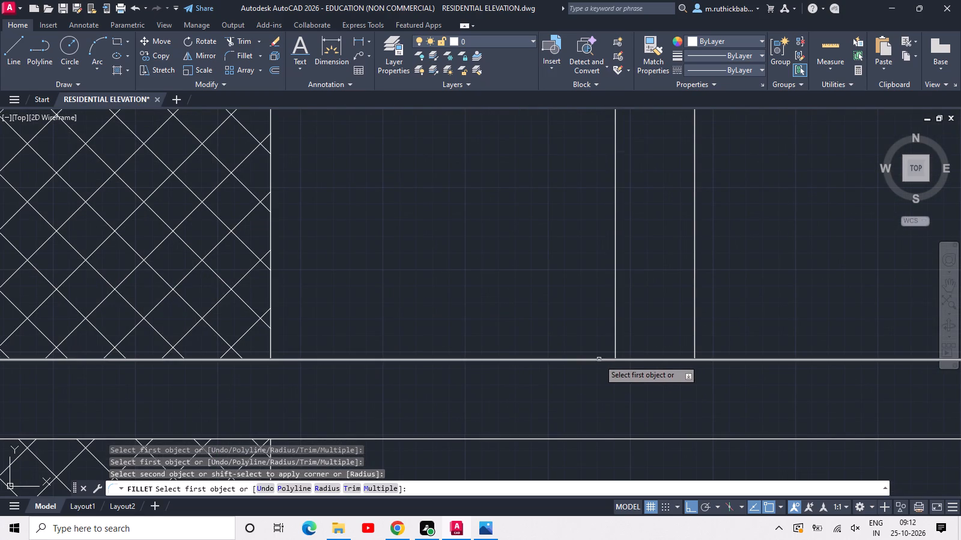
left_click(597, 361)
left_click(613, 328)
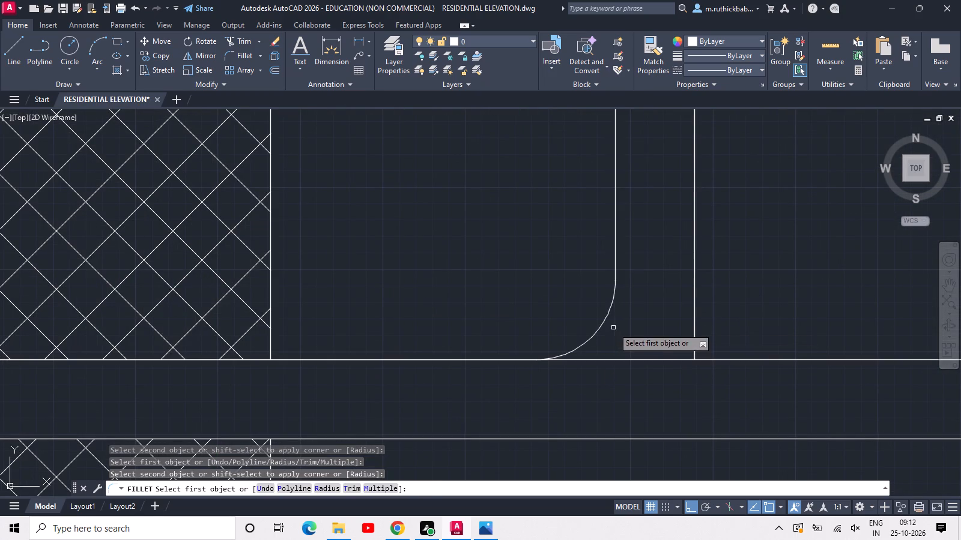
left_click(695, 326)
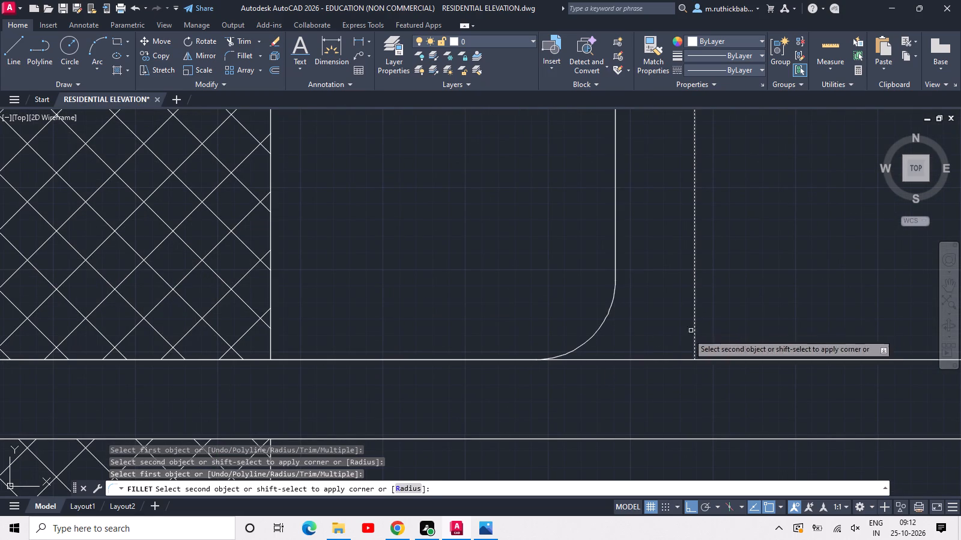
left_click(562, 439)
scroll(587, 385, "down", 2)
key("Escape")
key("Escape")
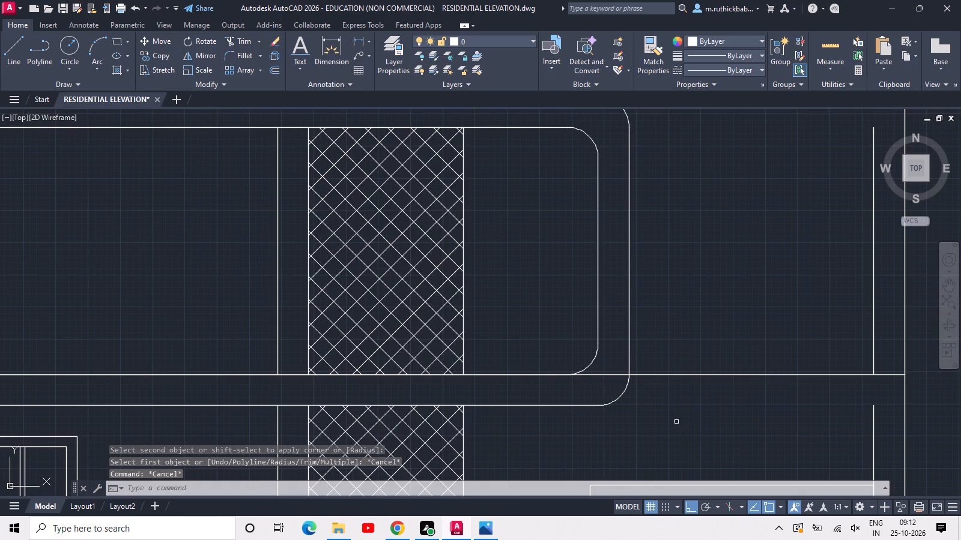
Extend the frame's lower outer line past its rounded bottom-right corner to the building's right wall.
key("e")
key("x")
key("space")
key("space")
left_click_drag(591, 417, 588, 412)
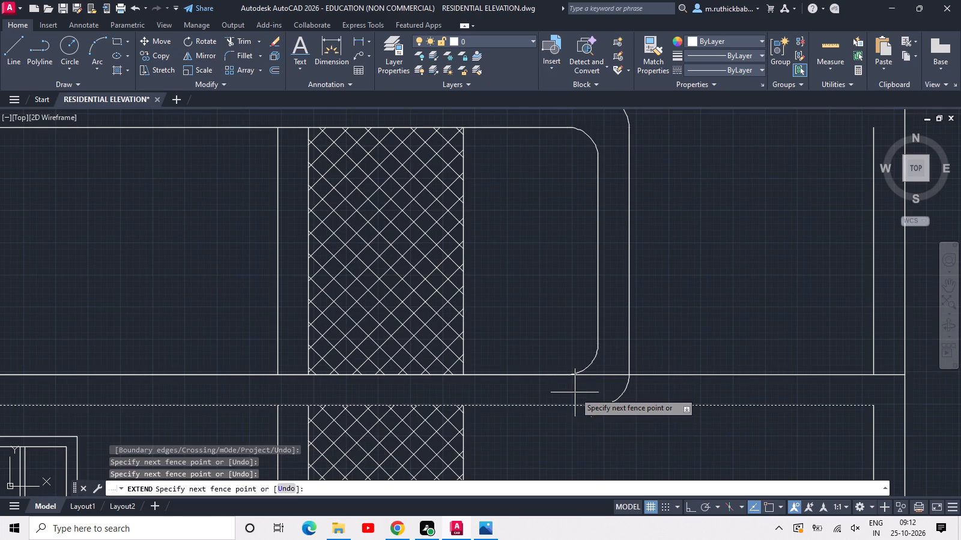
left_click(575, 392)
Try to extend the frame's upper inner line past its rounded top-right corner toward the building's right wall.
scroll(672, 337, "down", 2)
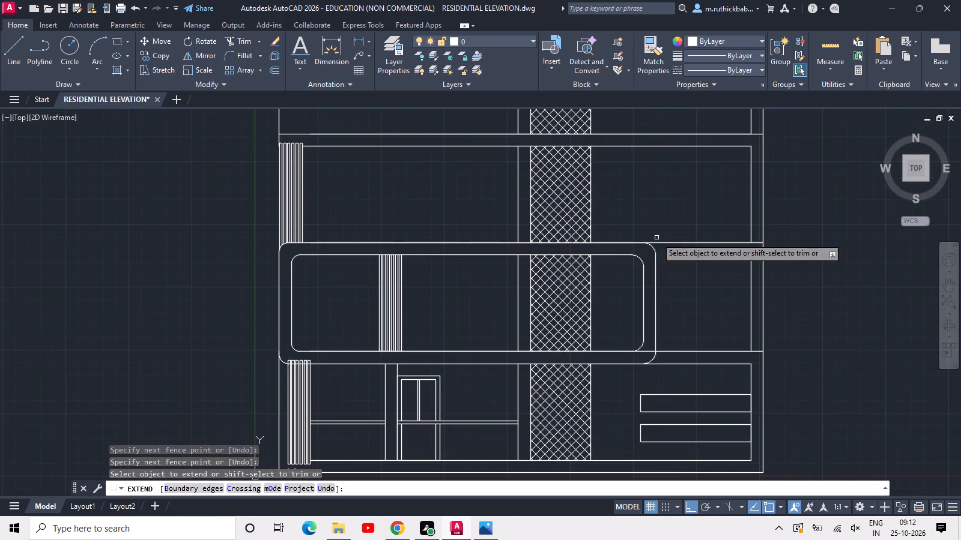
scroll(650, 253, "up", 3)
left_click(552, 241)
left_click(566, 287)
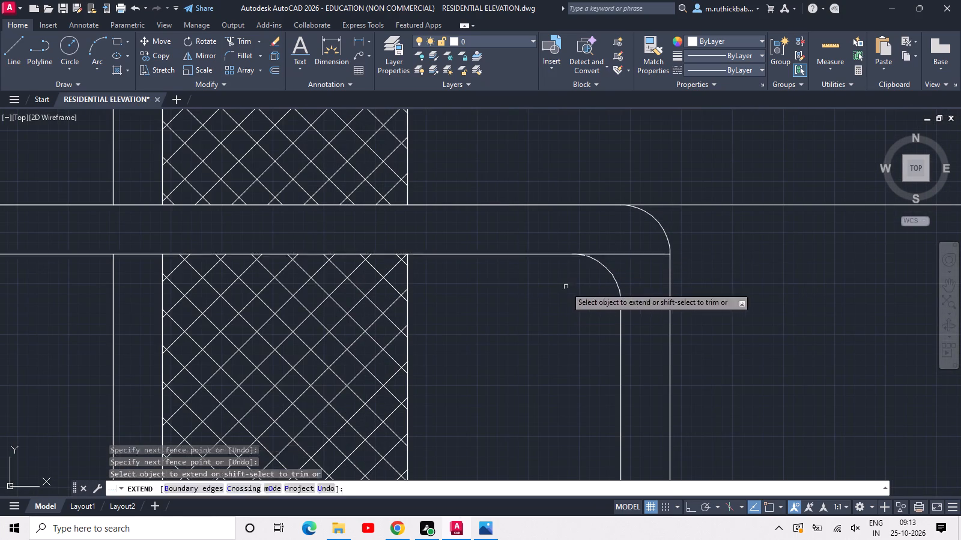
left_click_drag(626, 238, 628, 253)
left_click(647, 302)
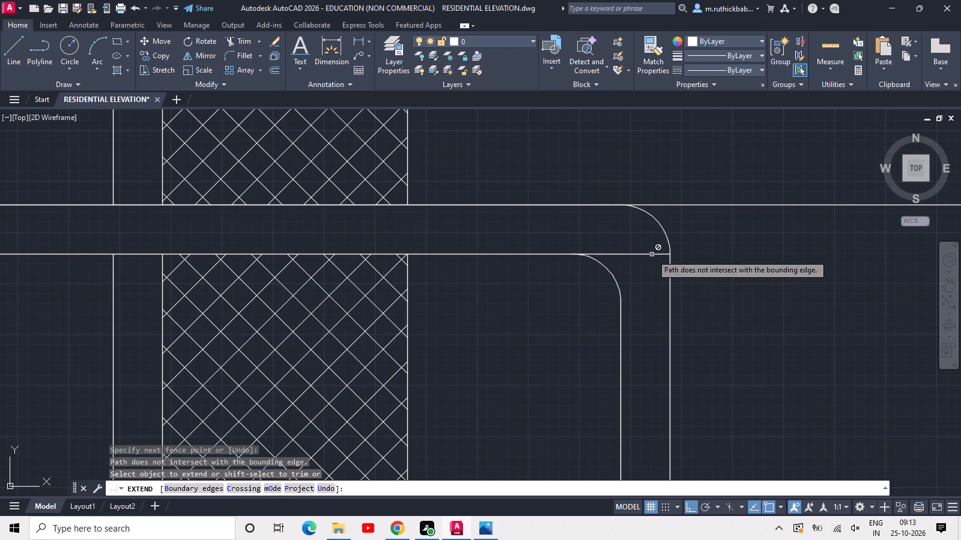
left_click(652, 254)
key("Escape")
Draw a horizontal line about 7'-10" long from the outer post's top-right fillet end to the right wall's inner line.
type("L")
key("space")
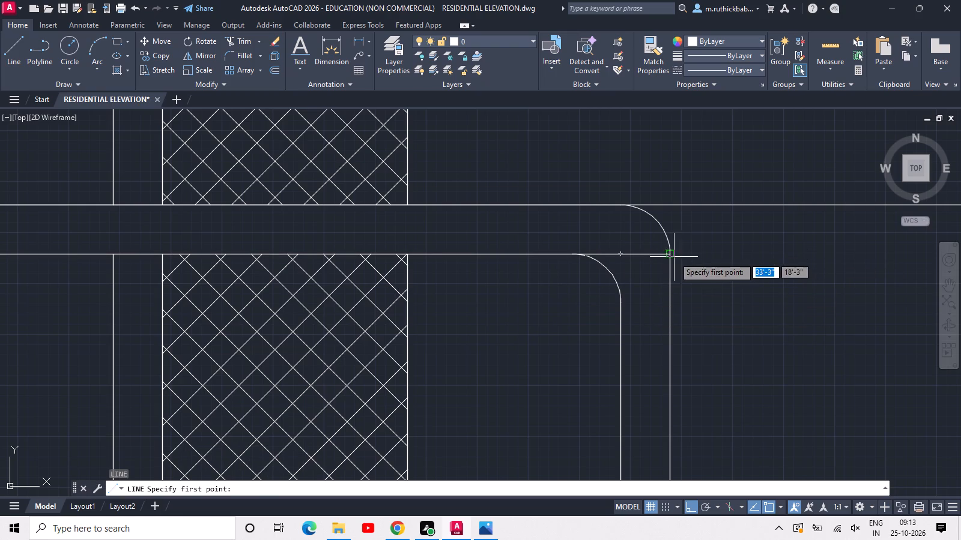
left_click(667, 256)
middle_click_drag(802, 256, 126, 241)
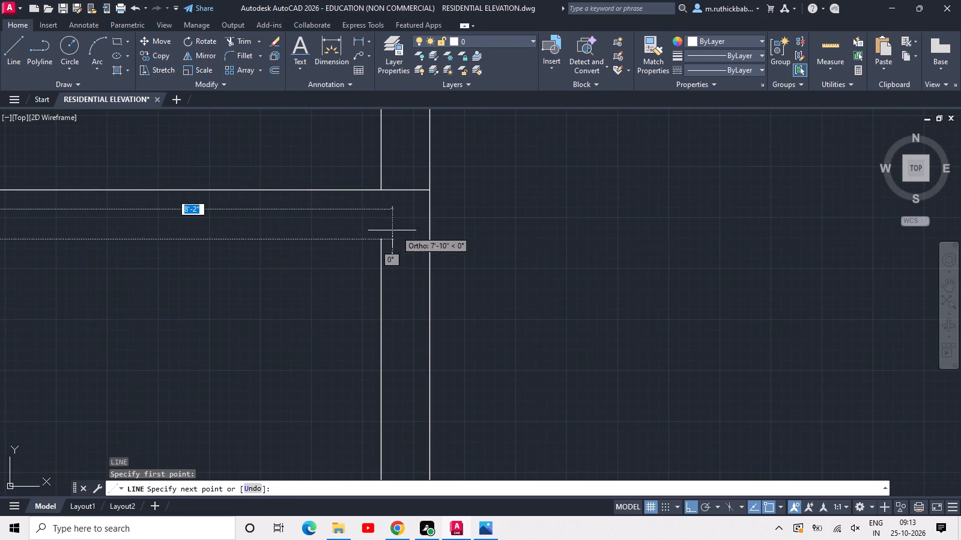
left_click(378, 239)
key("Escape")
Trim the first-floor slab line ends that cross the building's right wall strip.
scroll(323, 235, "down", 3)
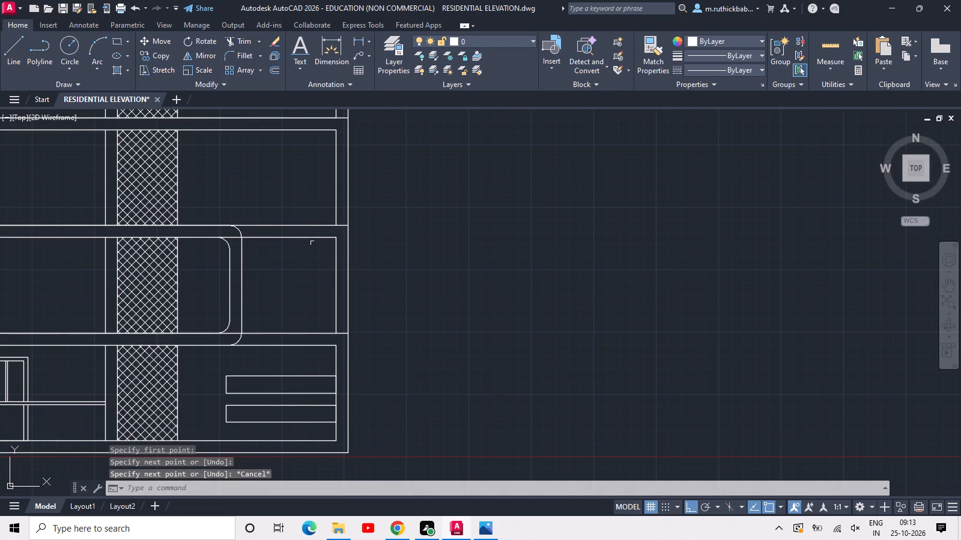
middle_click_drag(312, 243, 405, 235)
type("TR")
key("space")
key("space")
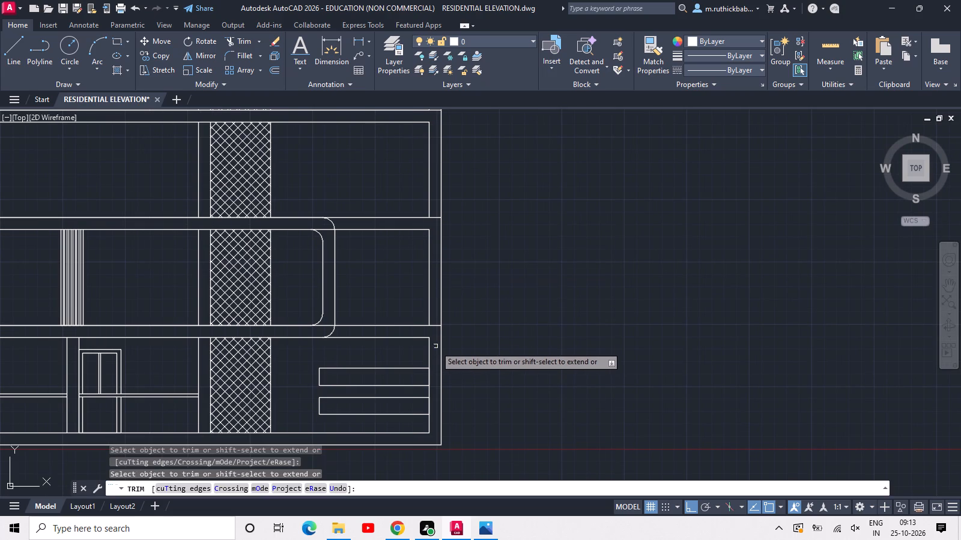
left_click(435, 336)
left_click(435, 202)
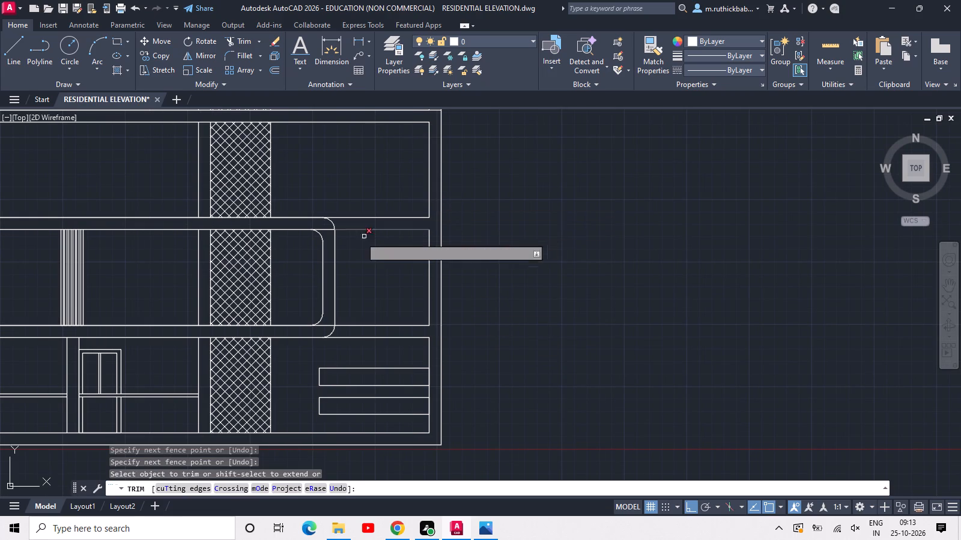
Trim the leftover inner line segments inside the first-floor frame's rounded top-right and bottom-right corners.
scroll(335, 236, "up", 2)
left_click_drag(318, 233, 308, 212)
left_click(297, 193)
scroll(311, 214, "down", 3)
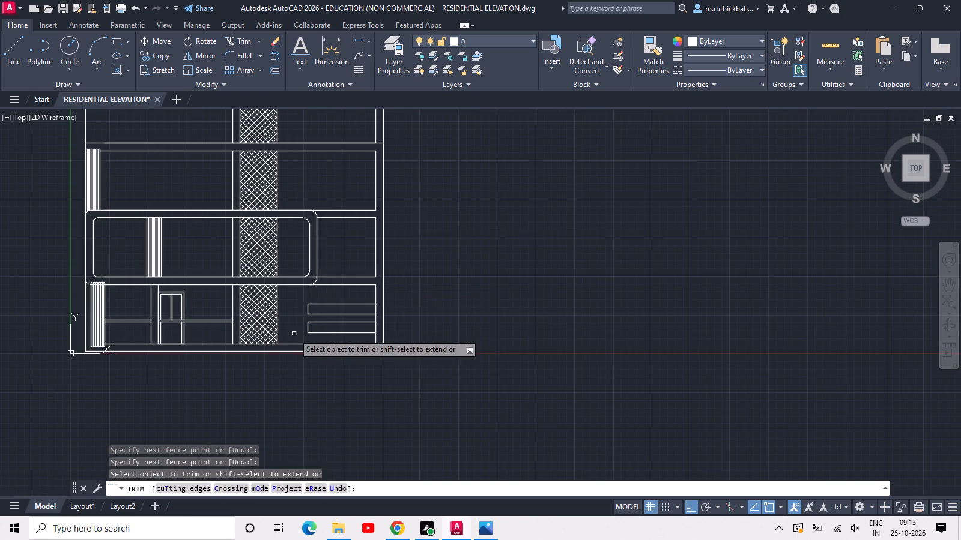
scroll(302, 280, "up", 5)
left_click_drag(327, 282, 332, 276)
left_click(358, 226)
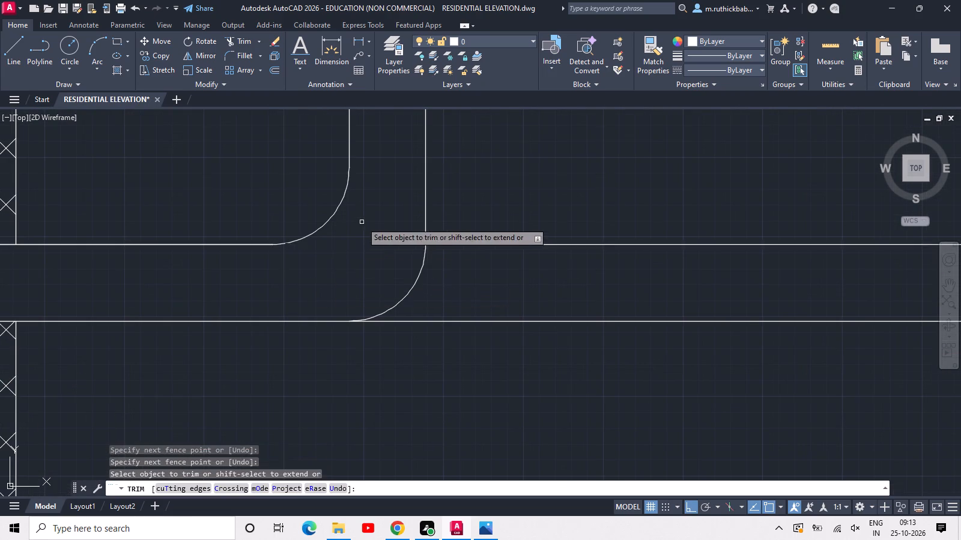
scroll(362, 222, "down", 3)
key("Escape")
Save the drawing.
scroll(213, 228, "down", 2)
middle_click_drag(199, 229, 612, 281)
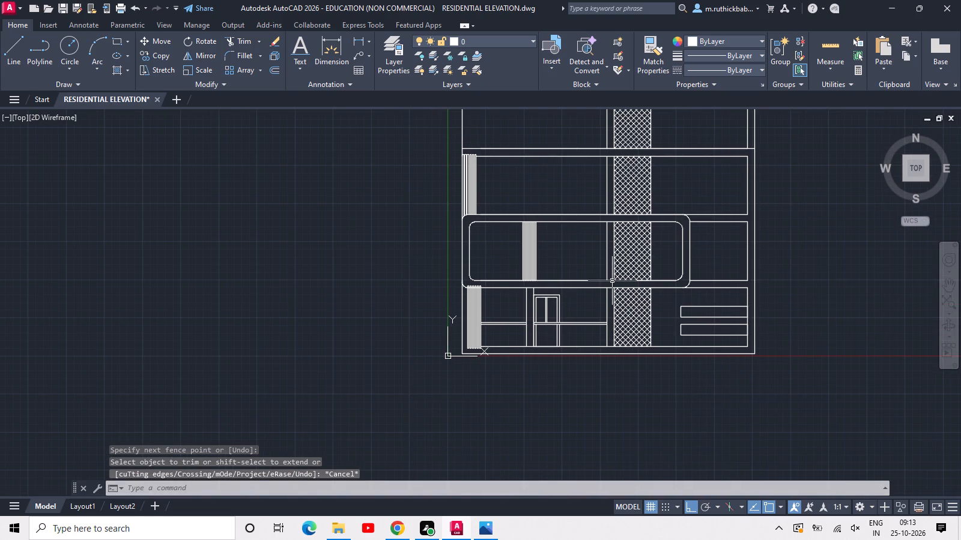
key("ctrl+s")
key("ctrl+s")
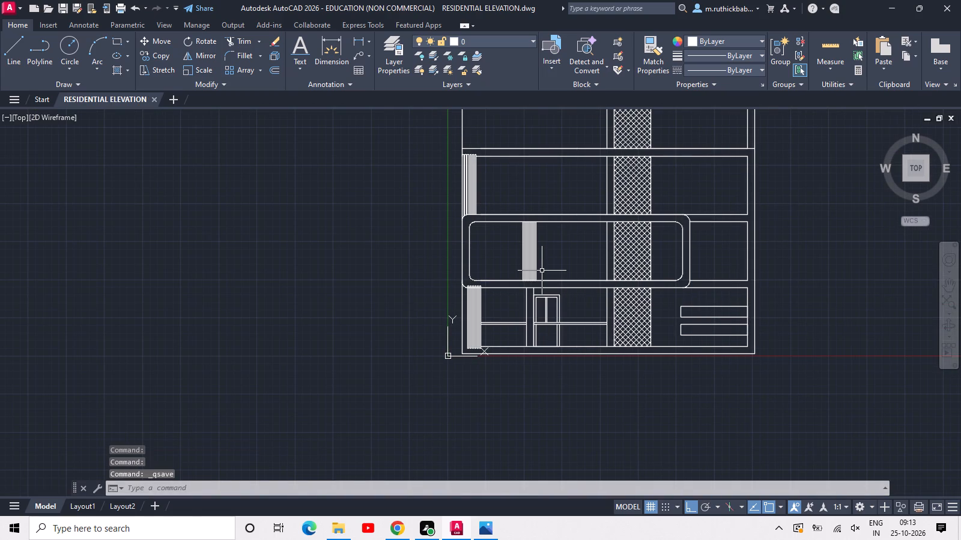
Copy the two horizontal rectangles in the ground floor's right bay 18'-0" straight up into the second floor's right bay.
middle_click_drag(643, 242, 598, 293)
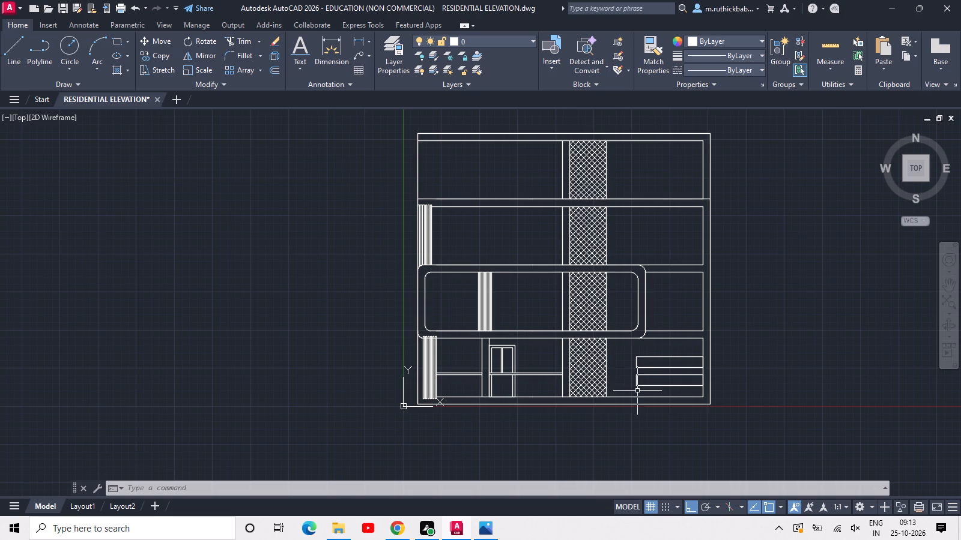
scroll(659, 391, "up", 2)
left_click_drag(700, 391, 697, 382)
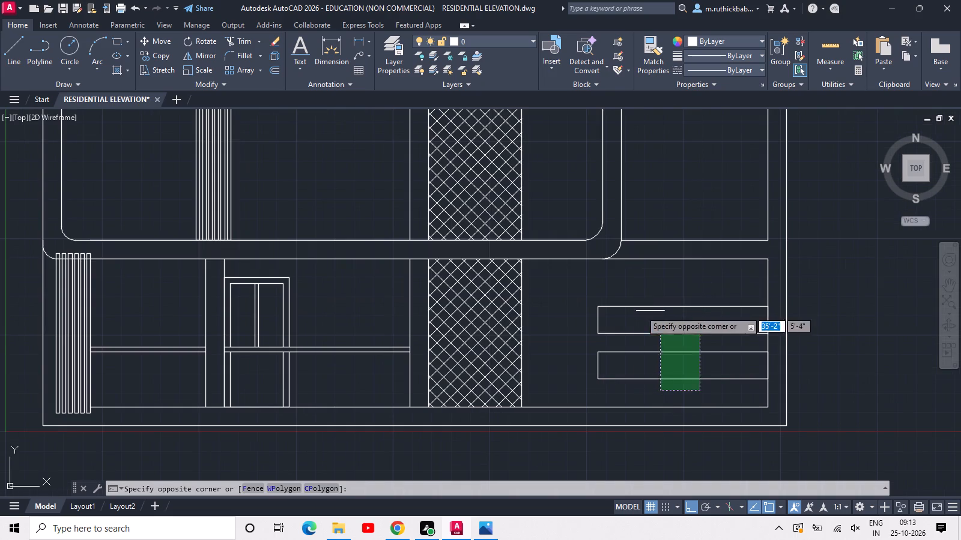
left_click(627, 290)
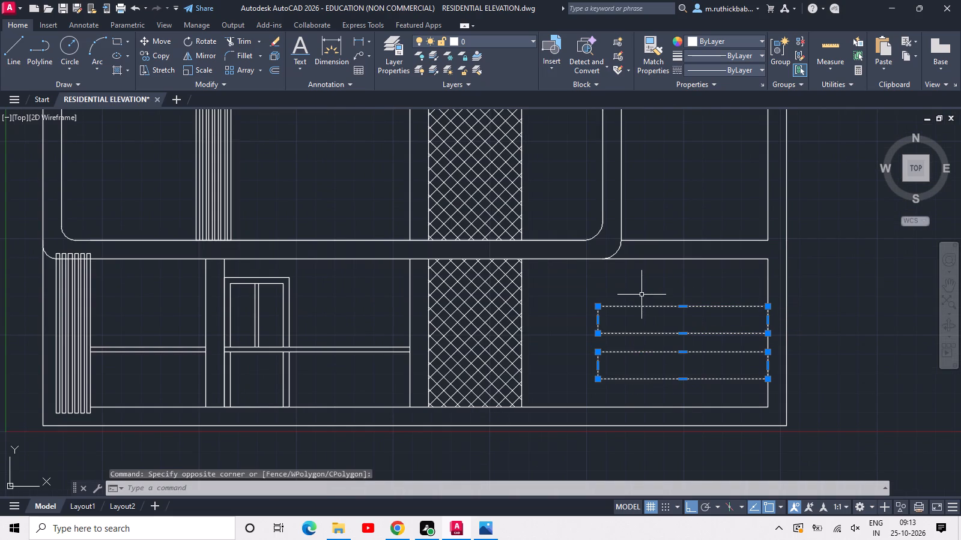
scroll(641, 295, "down", 1)
middle_click_drag(641, 295, 502, 326)
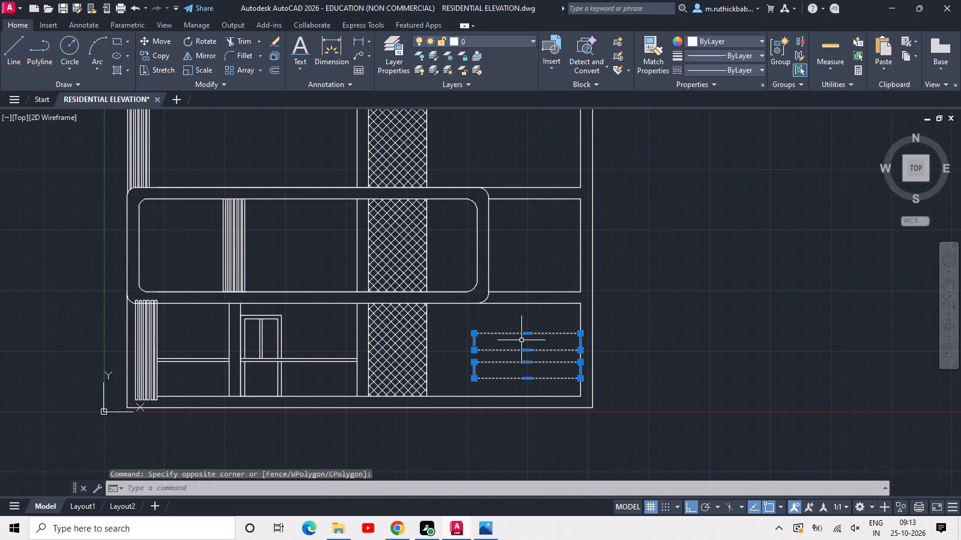
type("CO")
key("space")
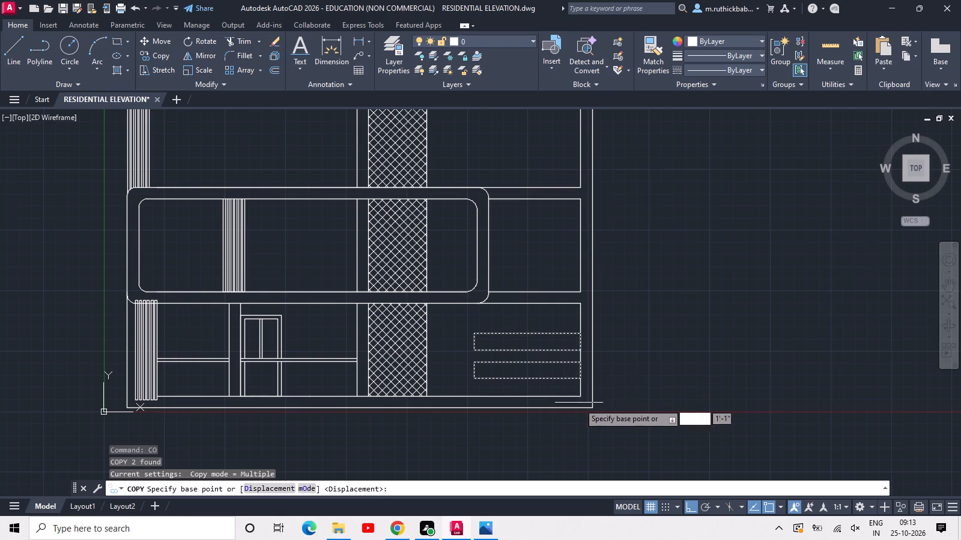
left_click(581, 398)
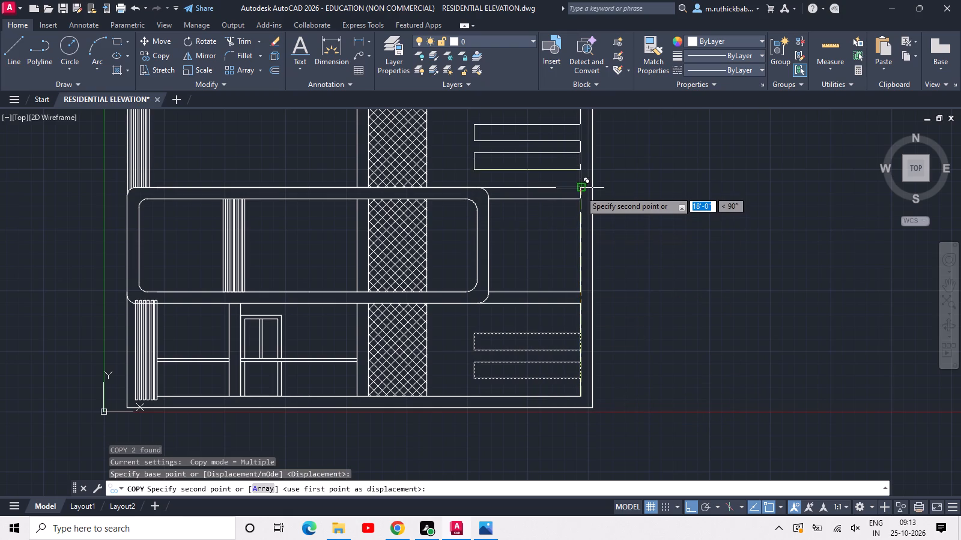
left_click(580, 188)
key("Escape")
Draw two upright rectangles side by side in the first floor's right bay, the first about 1'-4" wide and 5'-11" high.
scroll(521, 226, "down", 2)
scroll(535, 230, "up", 1)
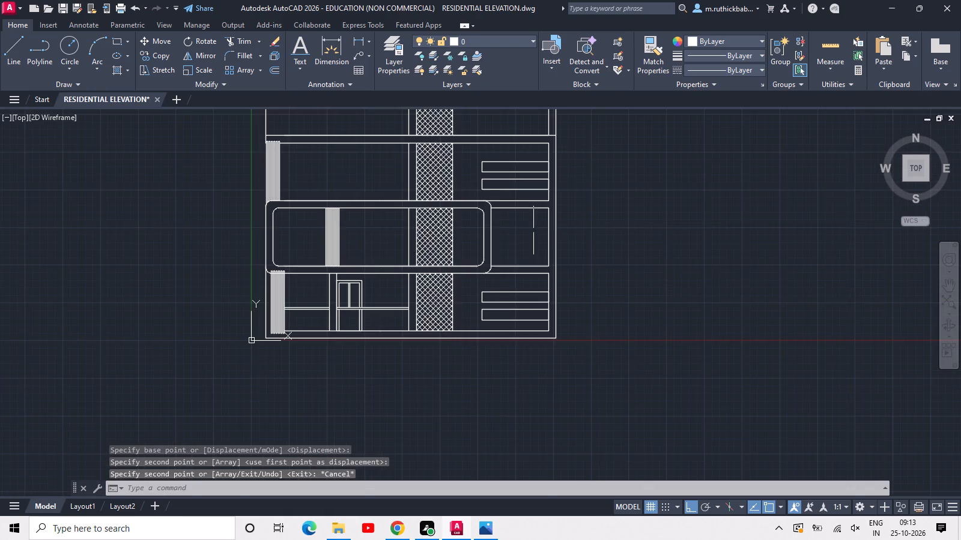
scroll(532, 230, "up", 2)
type("REC")
key("space")
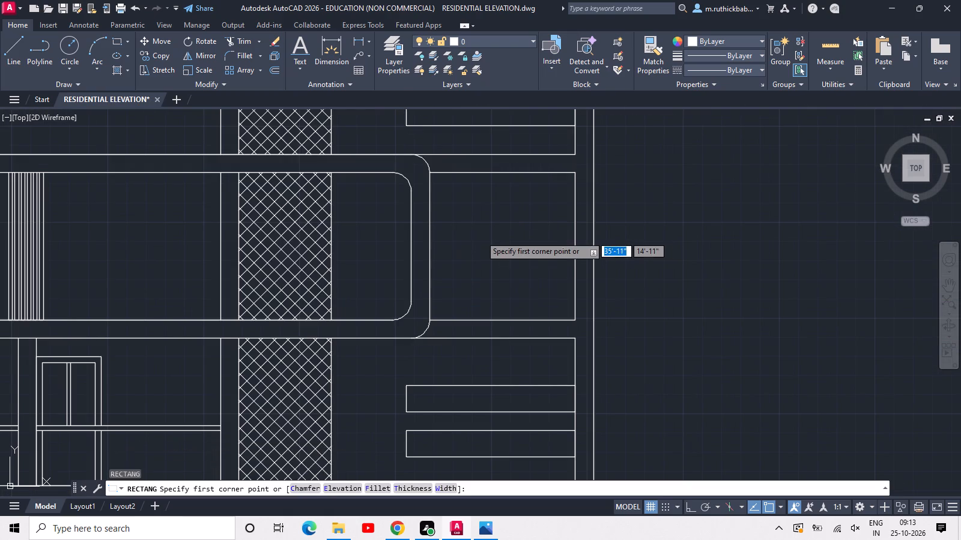
scroll(480, 236, "up", 2)
scroll(463, 190, "down", 1)
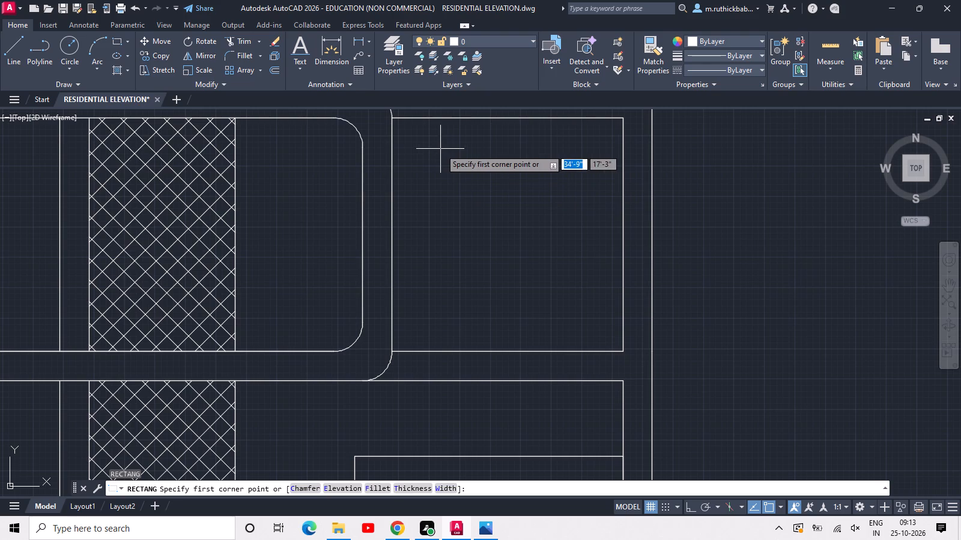
left_click(440, 149)
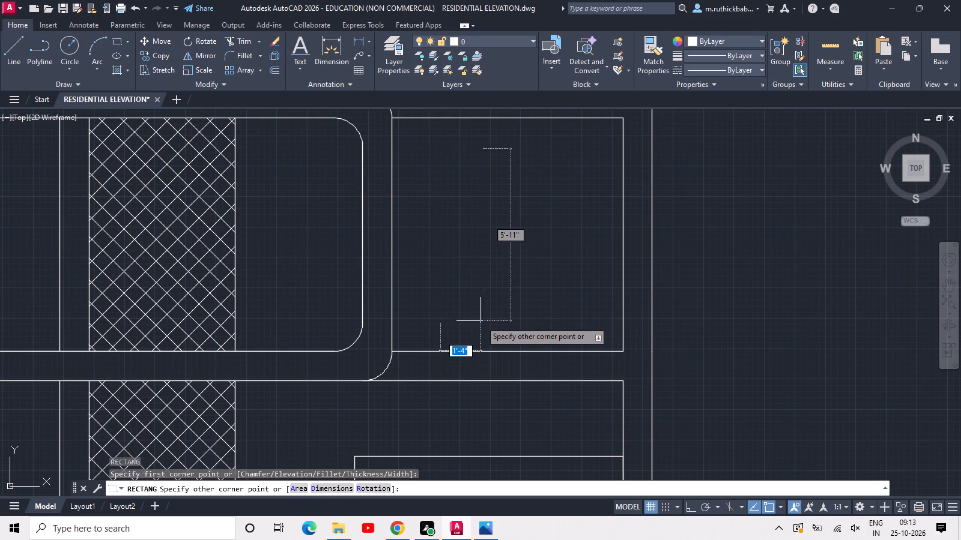
left_click(481, 321)
key("space")
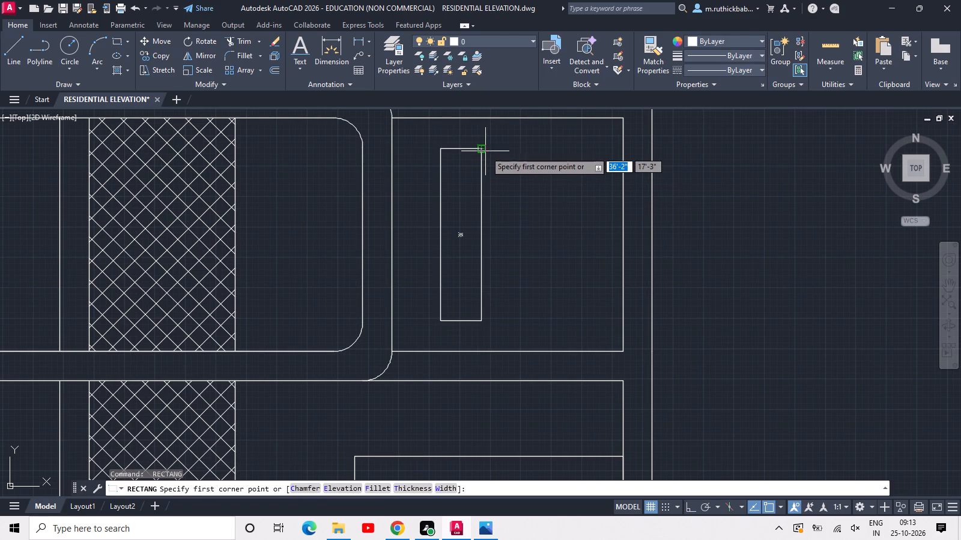
left_click(523, 151)
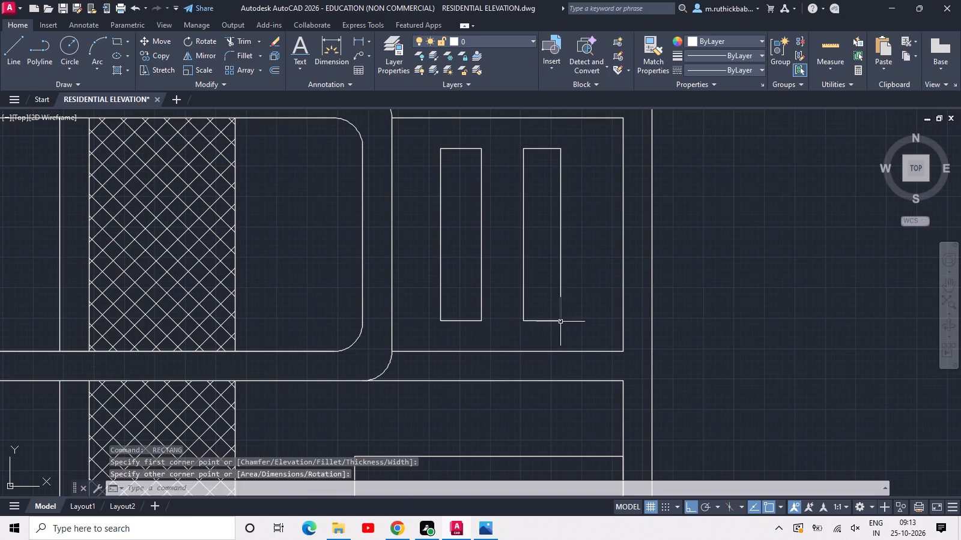
Copy both upright rectangles from the first floor's right bay straight up into the third floor's right bay.
middle_click_drag(423, 296, 505, 289)
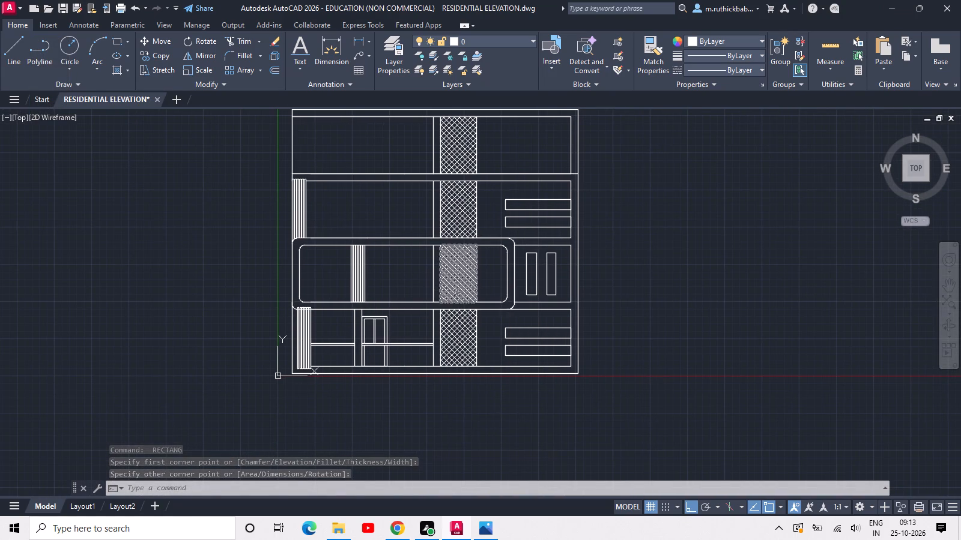
left_click(551, 273)
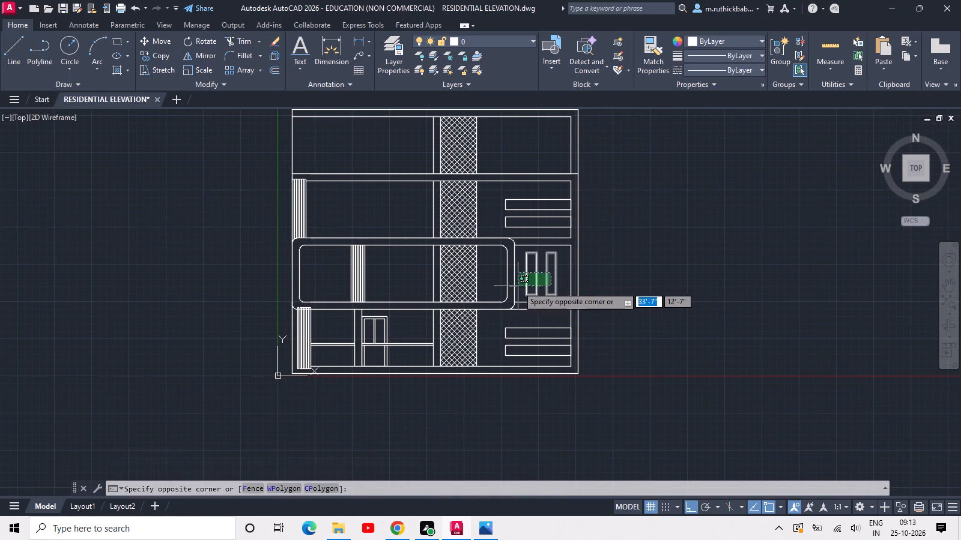
left_click(518, 286)
type("CO")
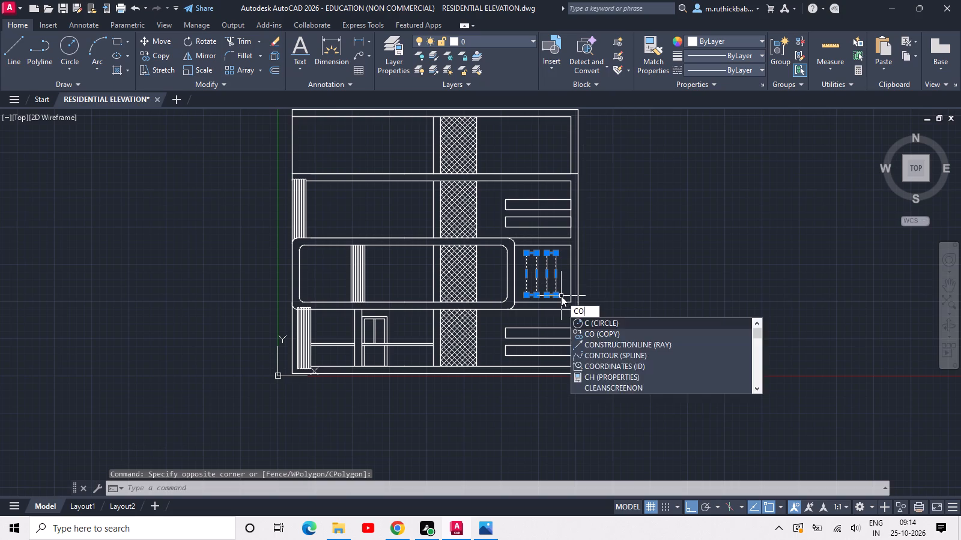
key("space")
left_click(572, 301)
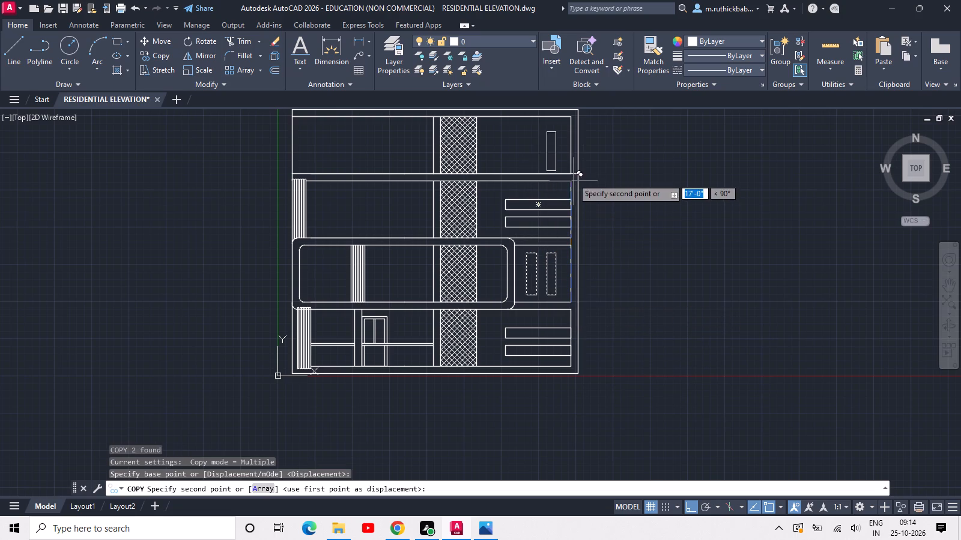
left_click(570, 173)
key("Escape")
Copy the right rounded end of the first floor's double frame, with the adjoining bay base line, straight up to the third floor.
scroll(529, 184, "down", 2)
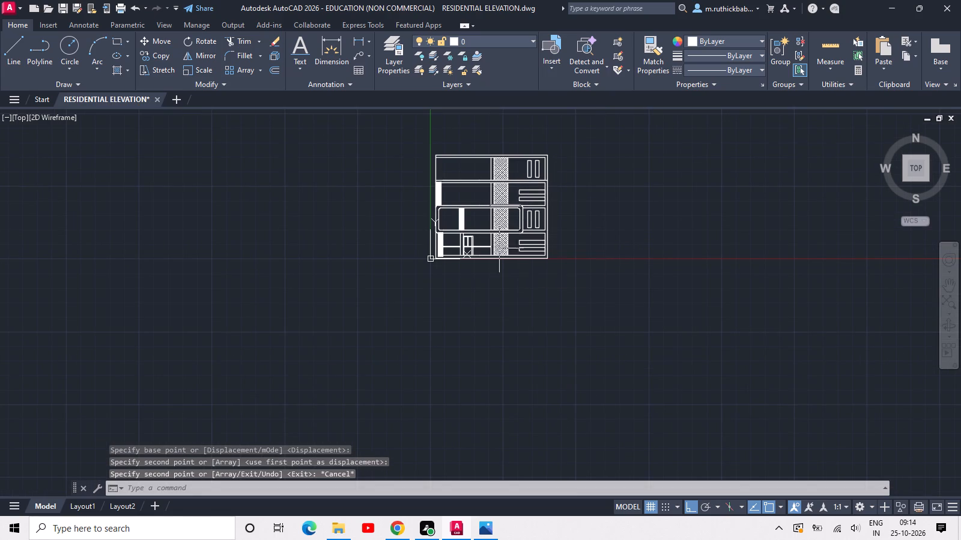
scroll(529, 221, "up", 5)
left_click_drag(495, 193, 488, 191)
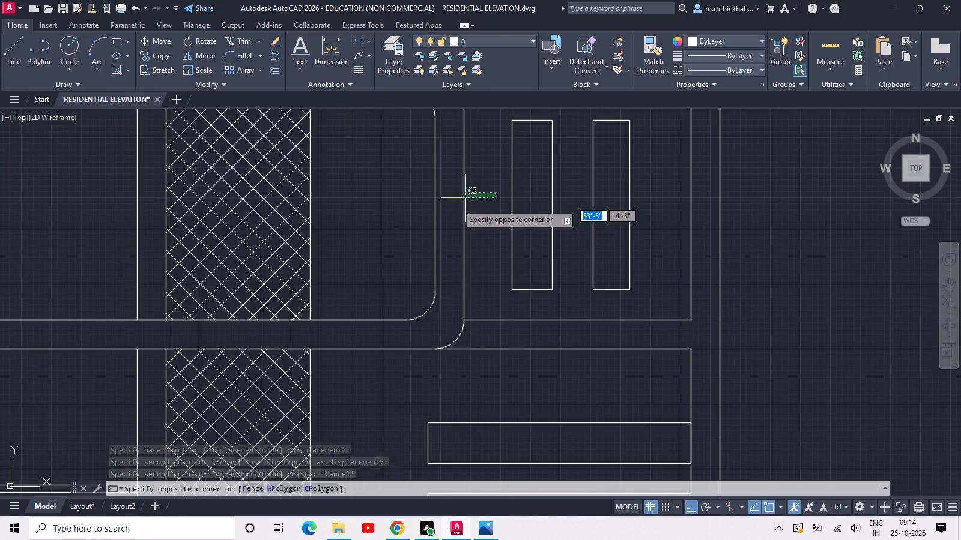
left_click(391, 228)
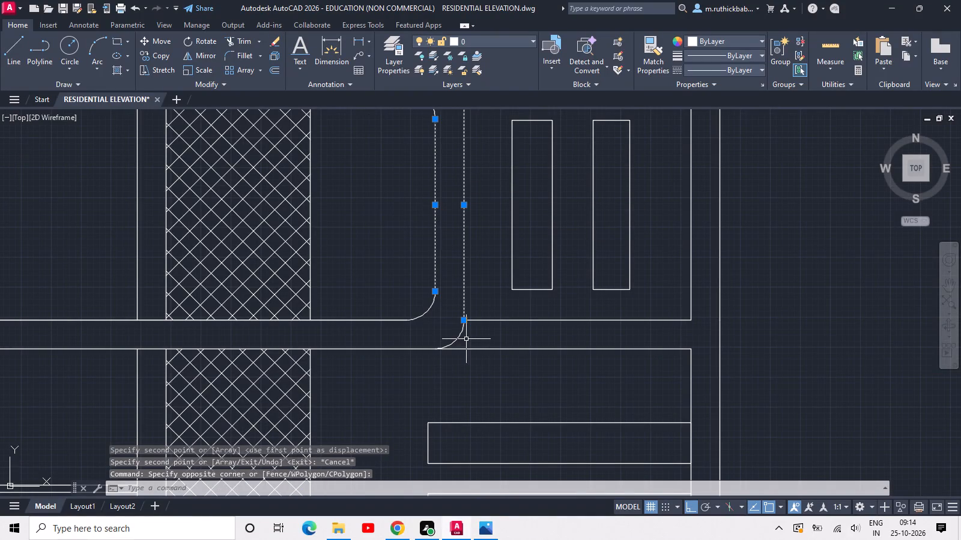
left_click_drag(466, 339, 457, 332)
left_click(416, 295)
scroll(444, 259, "down", 3)
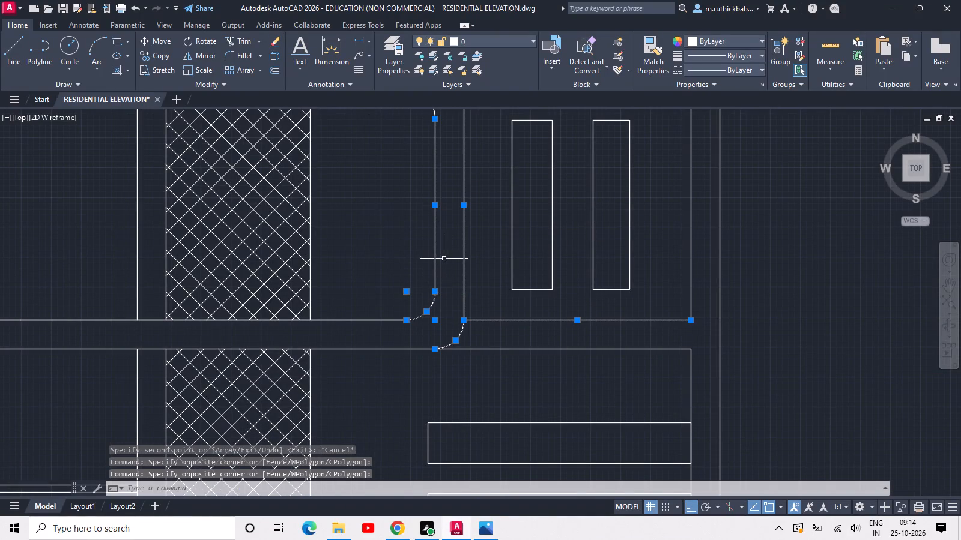
middle_click_drag(449, 251, 451, 346)
scroll(453, 307, "up", 5)
left_click_drag(435, 286, 416, 298)
left_click(326, 368)
key("c")
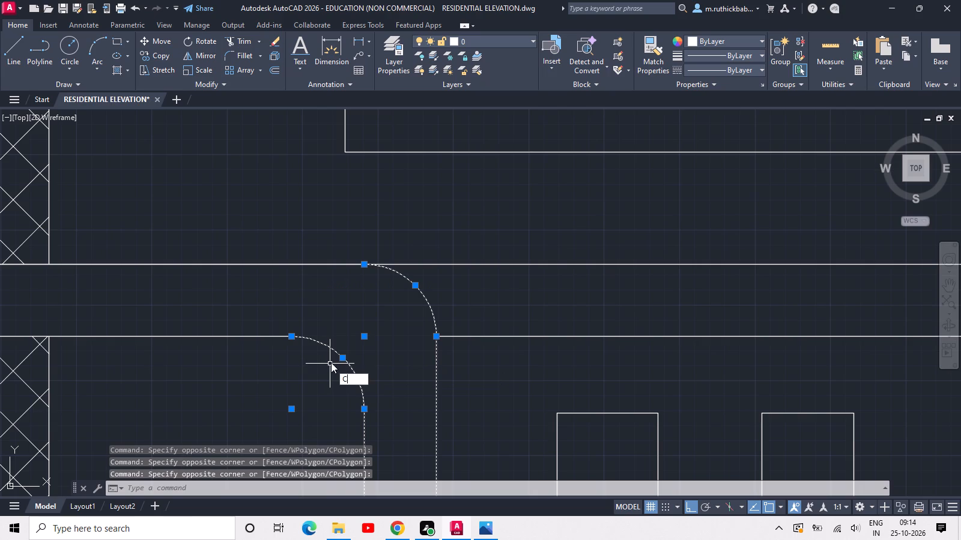
key("o")
key("space")
scroll(360, 345, "down", 5)
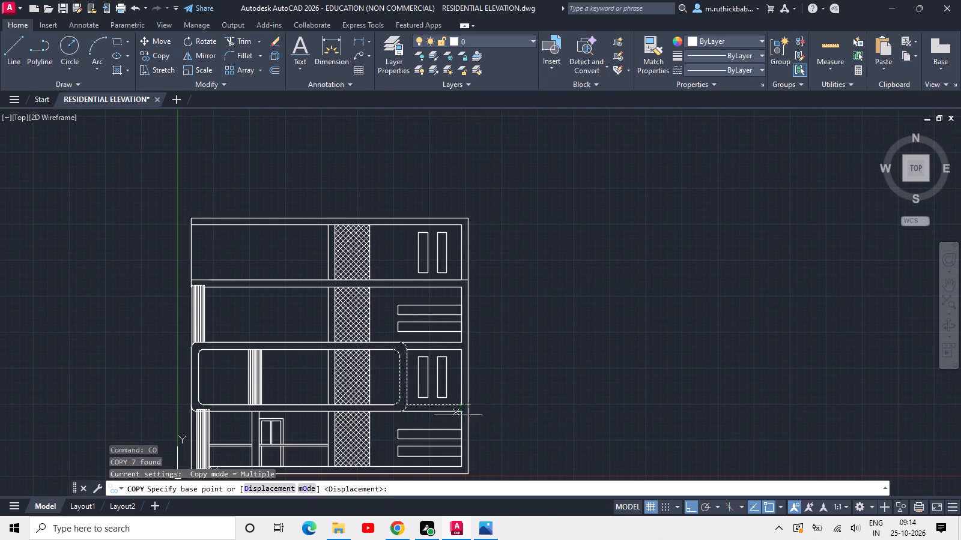
left_click(462, 403)
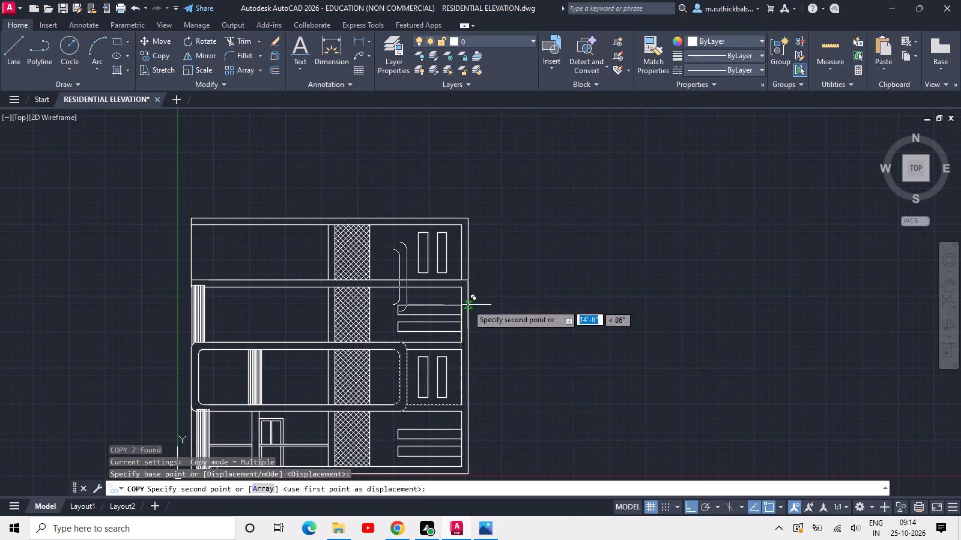
left_click(462, 279)
key("Escape")
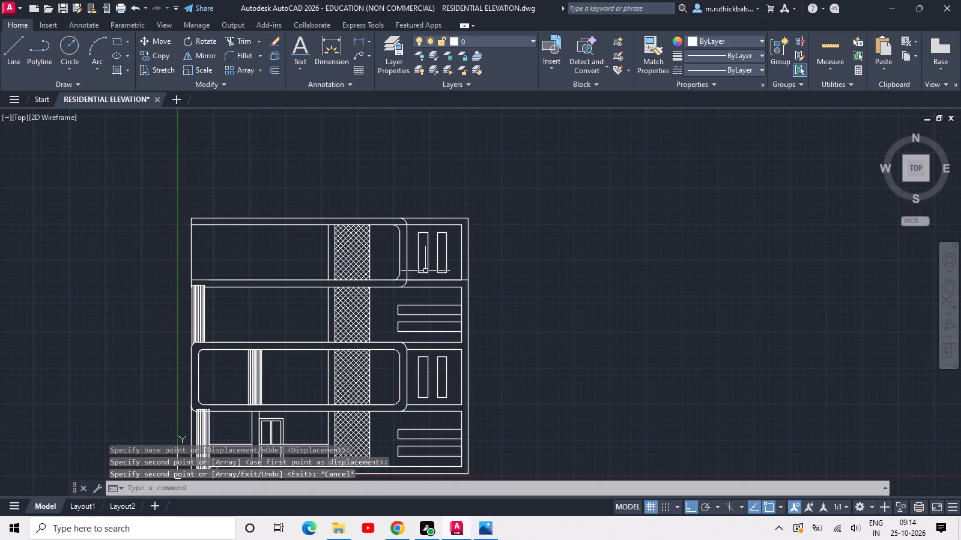
Trim the horizontal floor lines that cross the right rounded end of the third floor's frame, at its upper and lower corners.
scroll(399, 230, "up", 2)
type("TR")
key("space")
key("space")
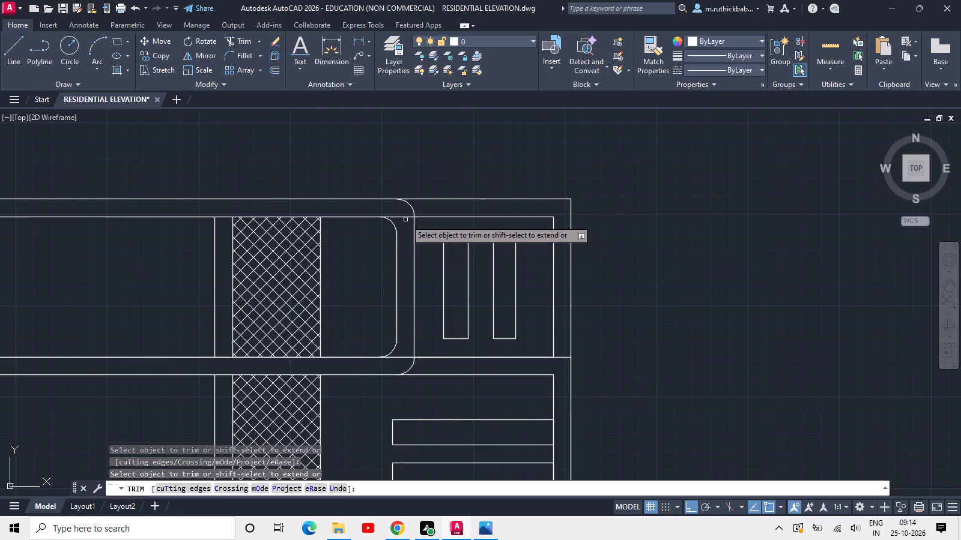
left_click(405, 220)
left_click(403, 217)
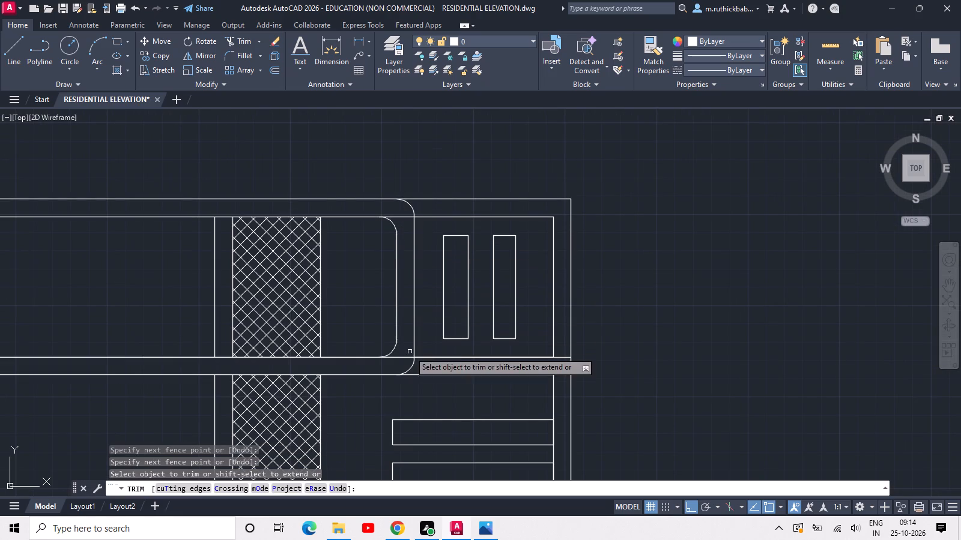
left_click(406, 353)
left_click(391, 367)
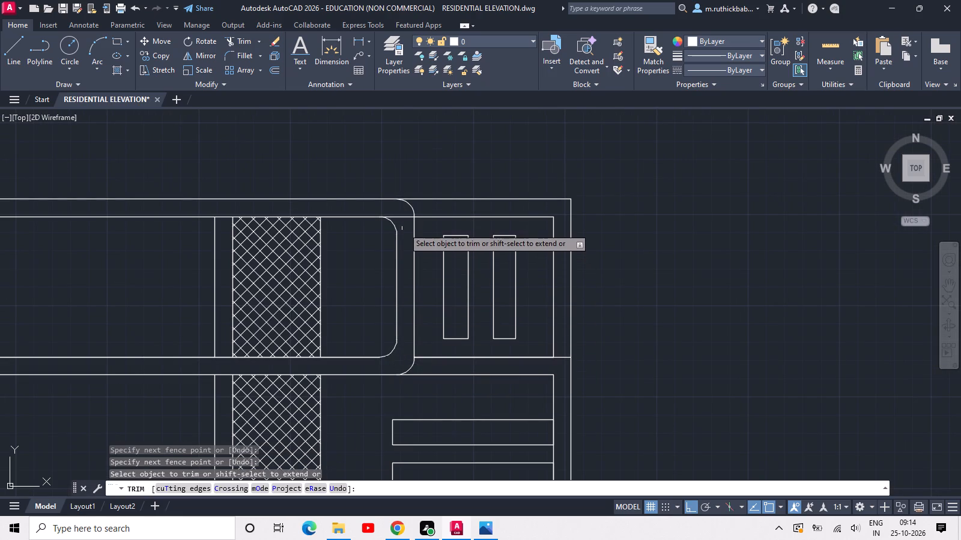
scroll(404, 228, "up", 2)
left_click_drag(404, 224, 402, 217)
left_click(391, 193)
scroll(391, 193, "down", 2)
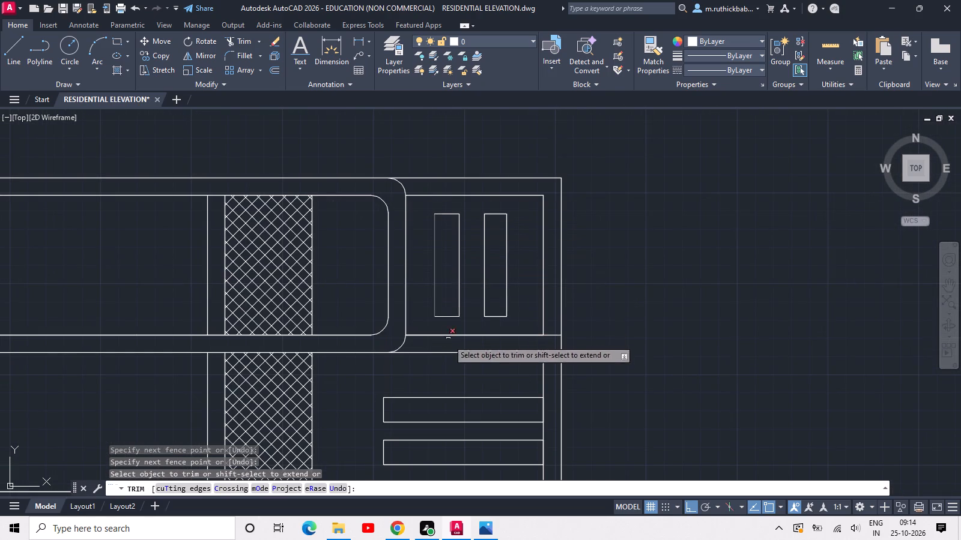
Trim away the inner border lines along the bottom, right side and top of the third floor's right bay.
left_click(556, 343)
left_click(549, 318)
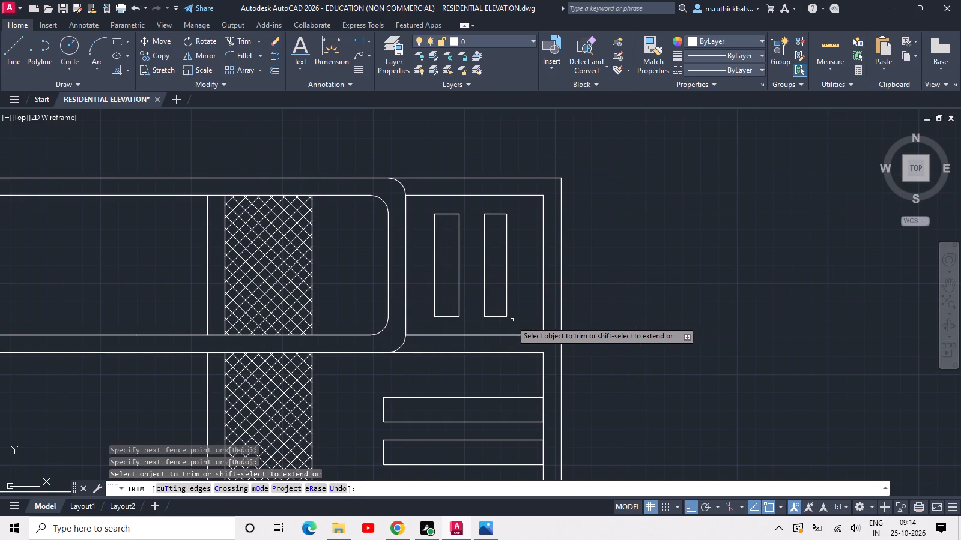
left_click(493, 336)
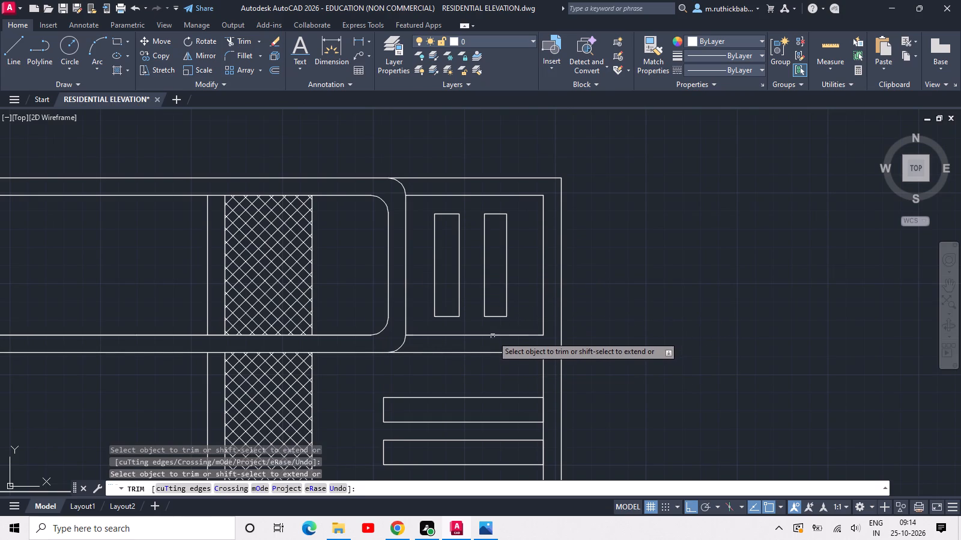
left_click(520, 343)
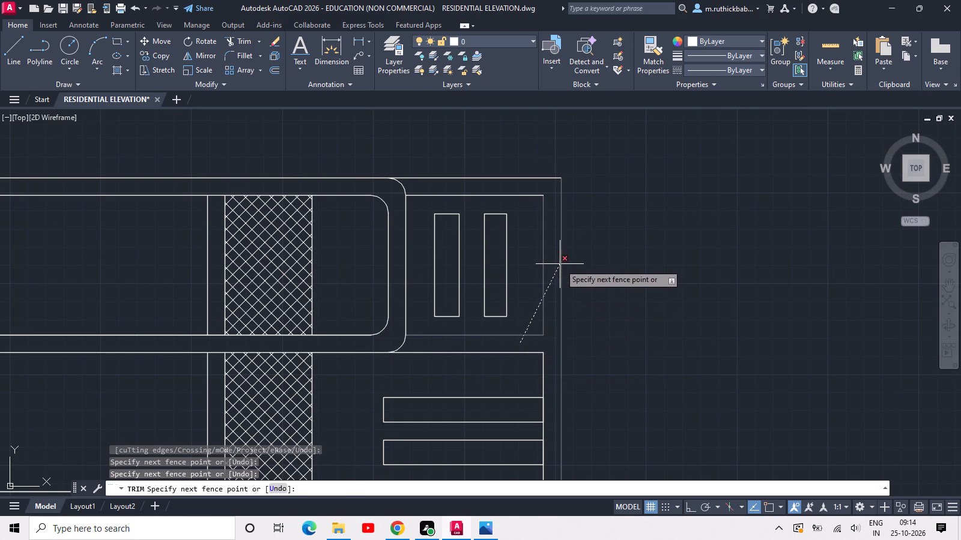
left_click(556, 260)
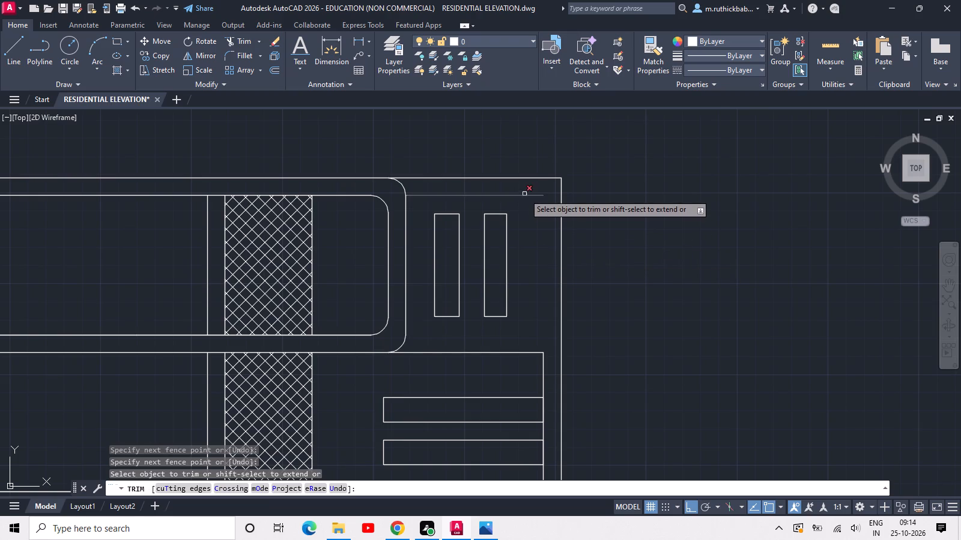
left_click(524, 193)
left_click(521, 202)
scroll(521, 203, "down", 2)
middle_click_drag(399, 260, 625, 286)
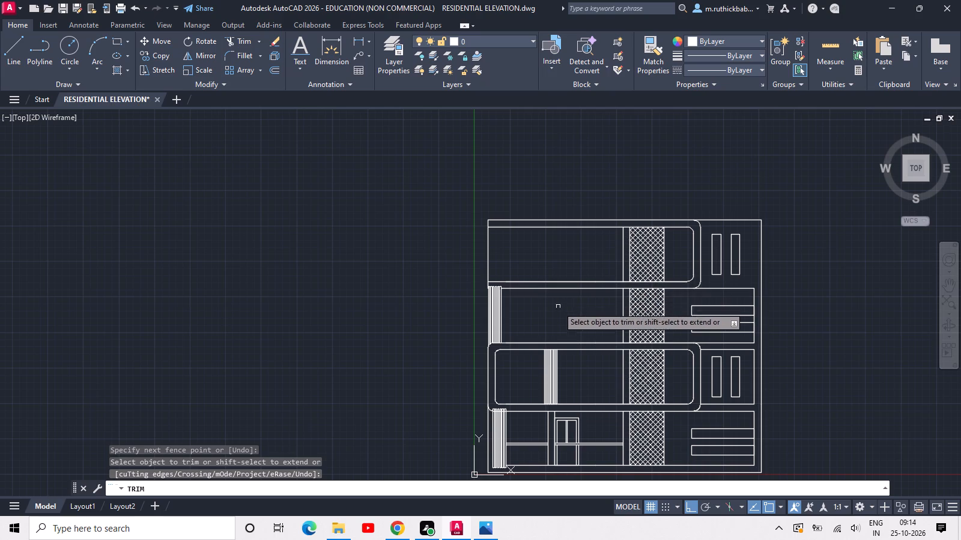
key("Escape")
Copy the first floor frame's left rounded end and its group of vertical strips straight up 18'-0" to the third floor.
left_click(572, 386)
left_click(458, 374)
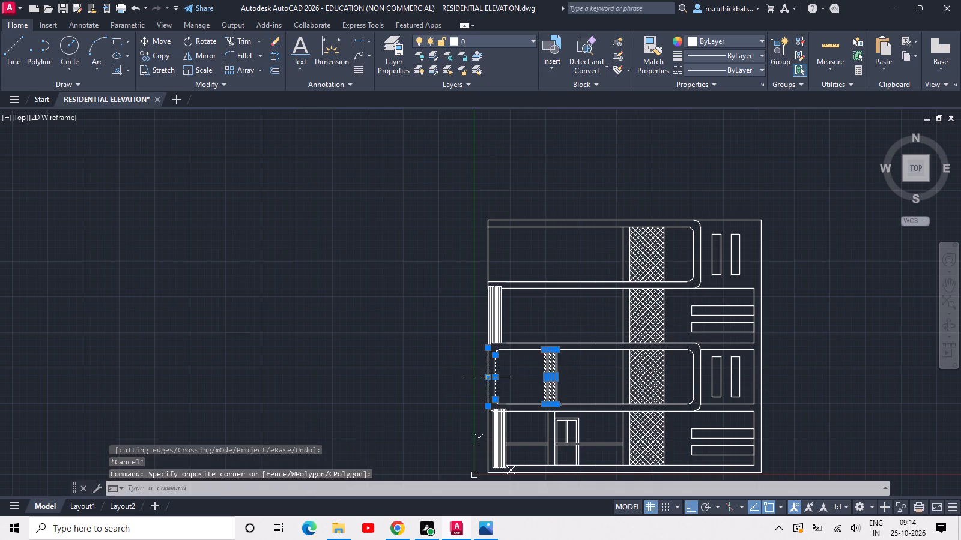
scroll(499, 349, "up", 6)
left_click(470, 409)
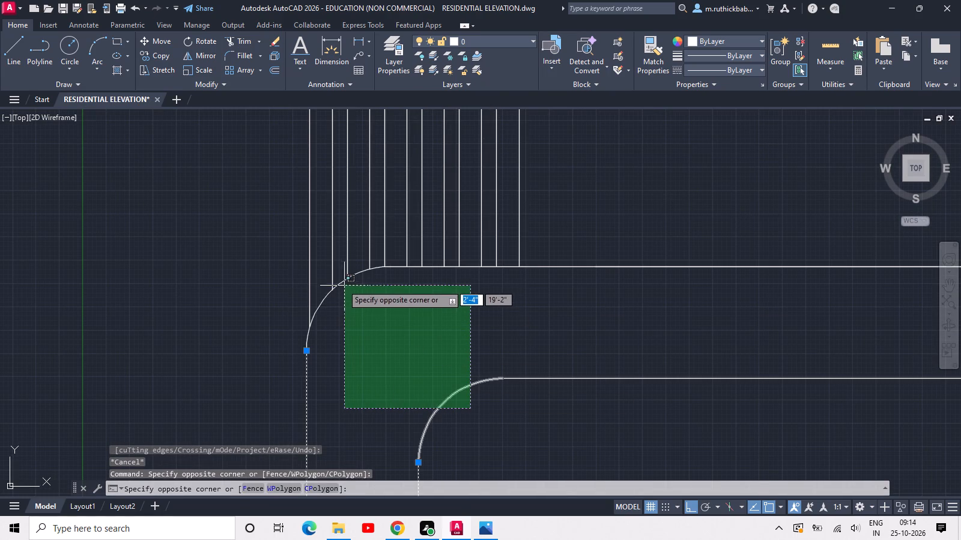
left_click(339, 281)
scroll(379, 334, "down", 3)
middle_click_drag(420, 372, 571, 0)
scroll(590, 179, "up", 3)
left_click_drag(486, 182, 472, 197)
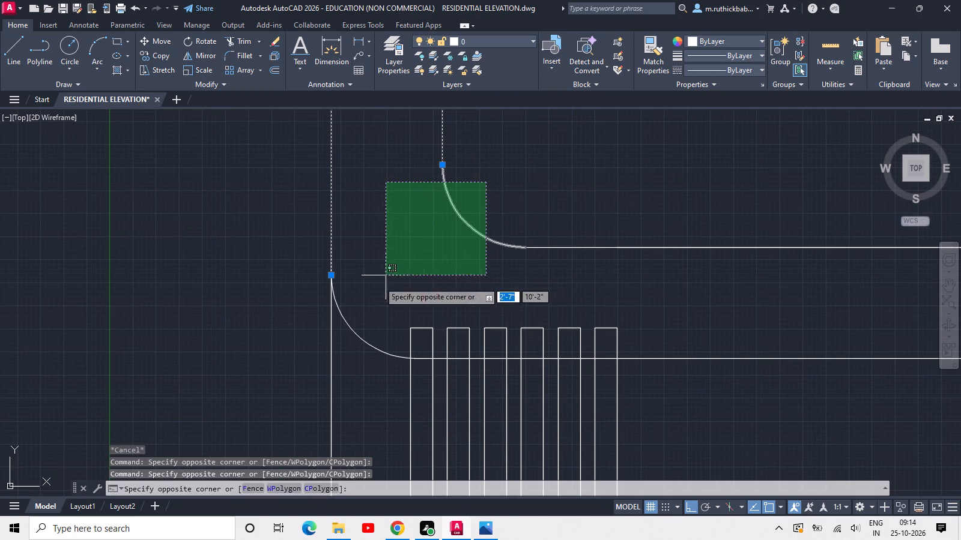
left_click(339, 323)
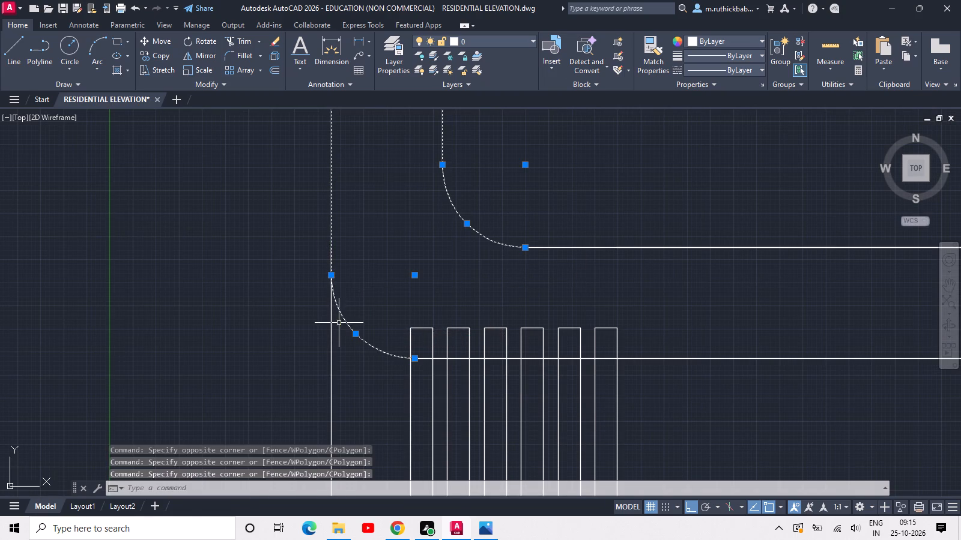
key("c")
type("O")
key("space")
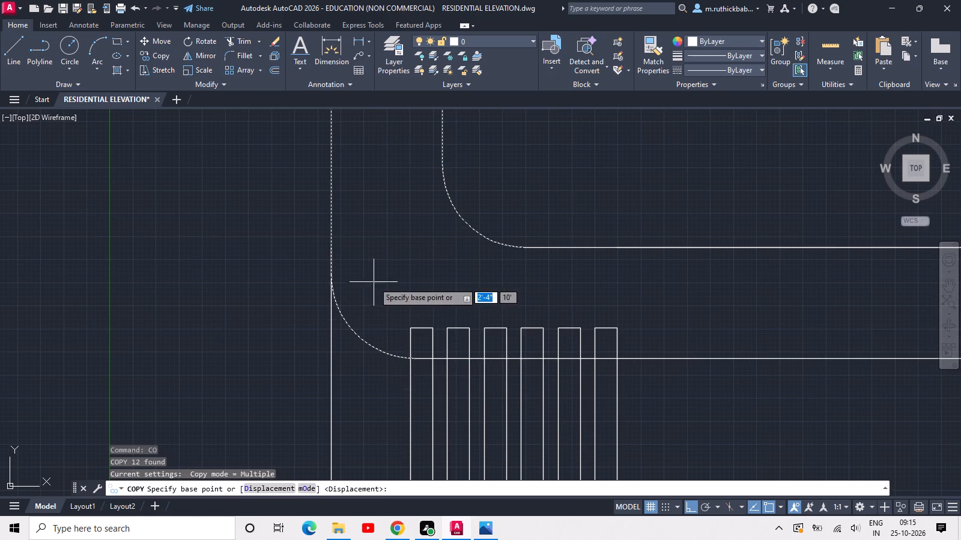
scroll(396, 298, "down", 3)
scroll(524, 305, "down", 2)
scroll(598, 314, "down", 1)
middle_click_drag(625, 313, 469, 354)
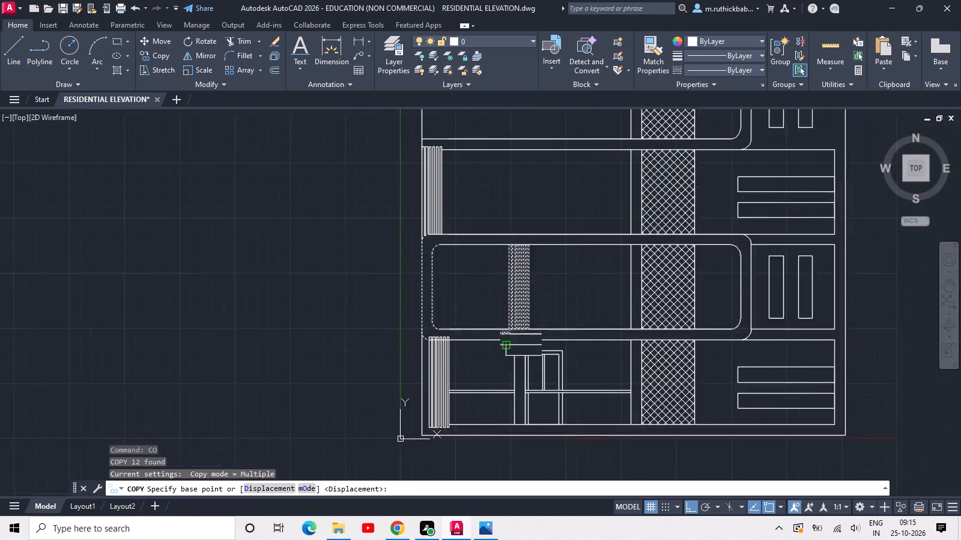
middle_click_drag(469, 354, 401, 361)
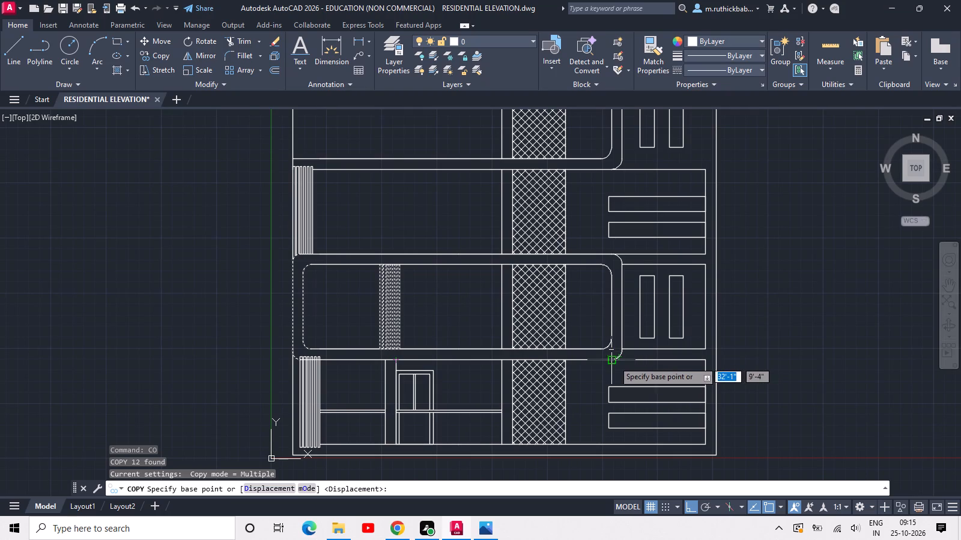
left_click(610, 362)
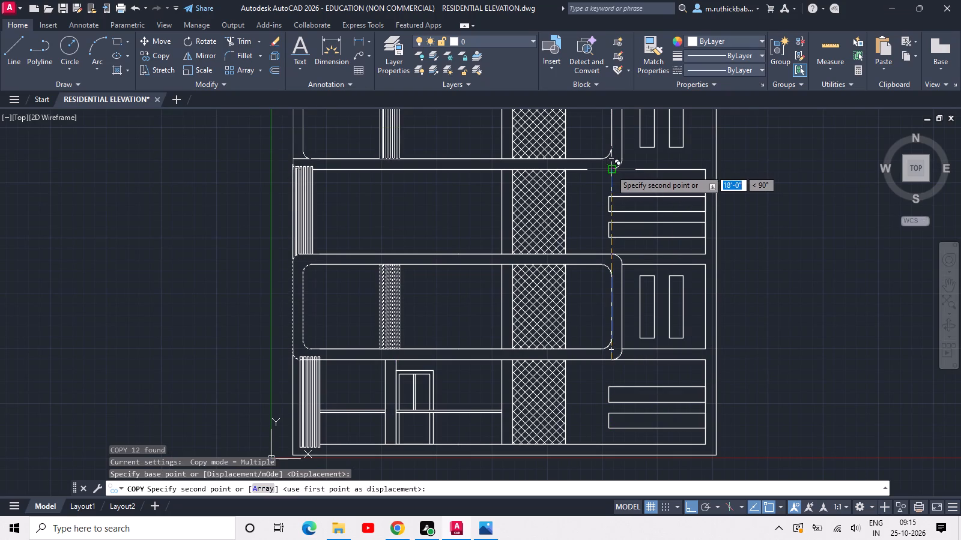
left_click(611, 170)
key("Escape")
Trim the inner line's overhang and the square outer corner at the upper-left corner of the third floor's rounded frame.
scroll(386, 210, "down", 2)
middle_click_drag(386, 210, 401, 265)
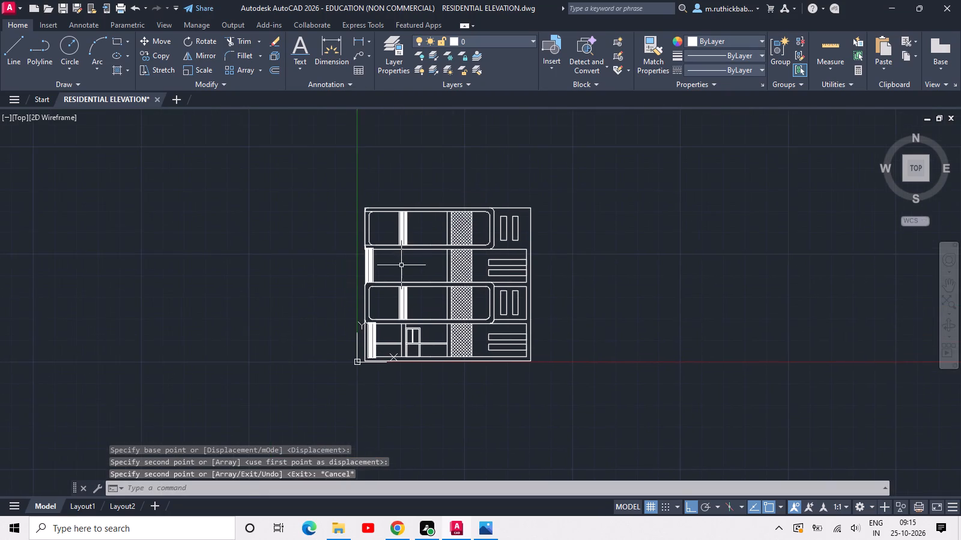
scroll(389, 209, "up", 3)
scroll(335, 206, "up", 4)
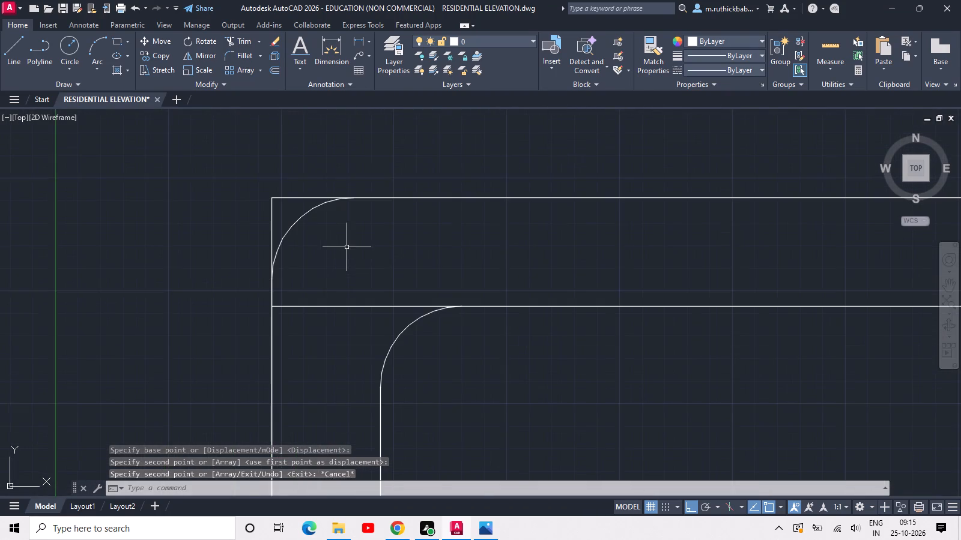
type("TR")
key("space")
key("space")
left_click_drag(346, 248, 345, 254)
left_click(320, 344)
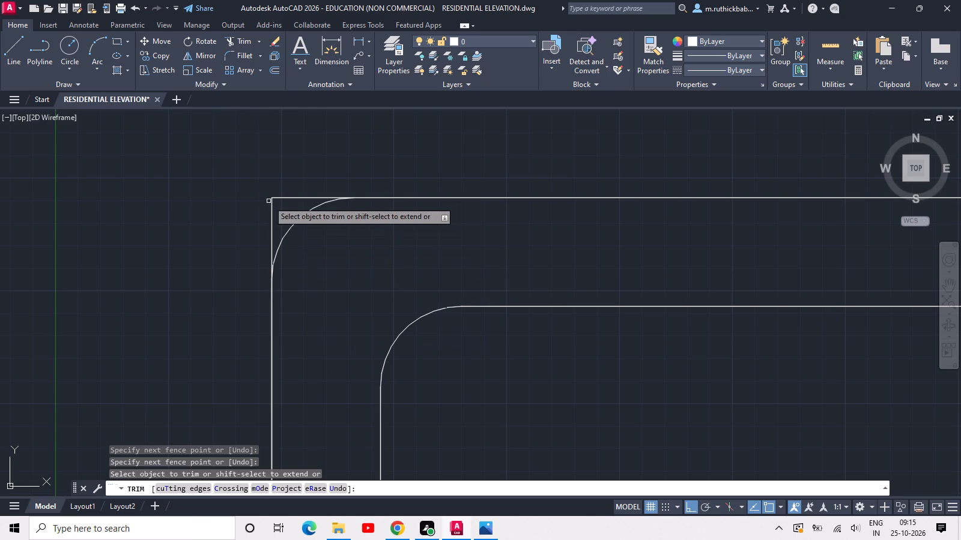
left_click_drag(308, 174, 279, 193)
left_click_drag(258, 238, 289, 224)
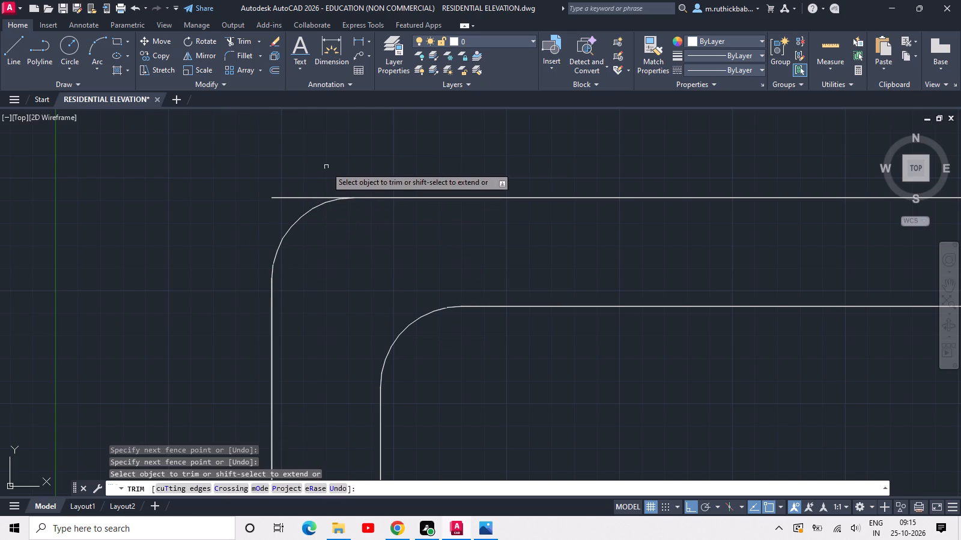
left_click_drag(313, 175, 307, 179)
left_click(286, 208)
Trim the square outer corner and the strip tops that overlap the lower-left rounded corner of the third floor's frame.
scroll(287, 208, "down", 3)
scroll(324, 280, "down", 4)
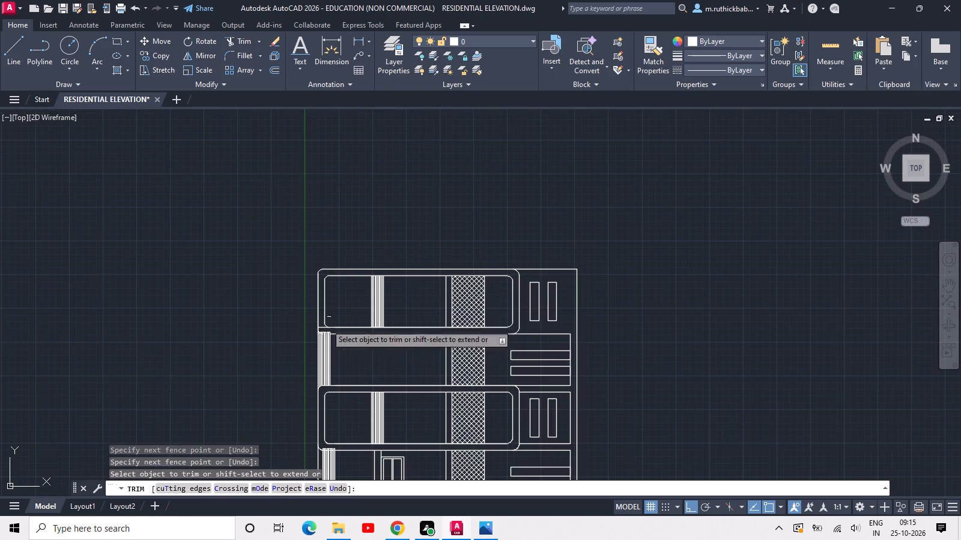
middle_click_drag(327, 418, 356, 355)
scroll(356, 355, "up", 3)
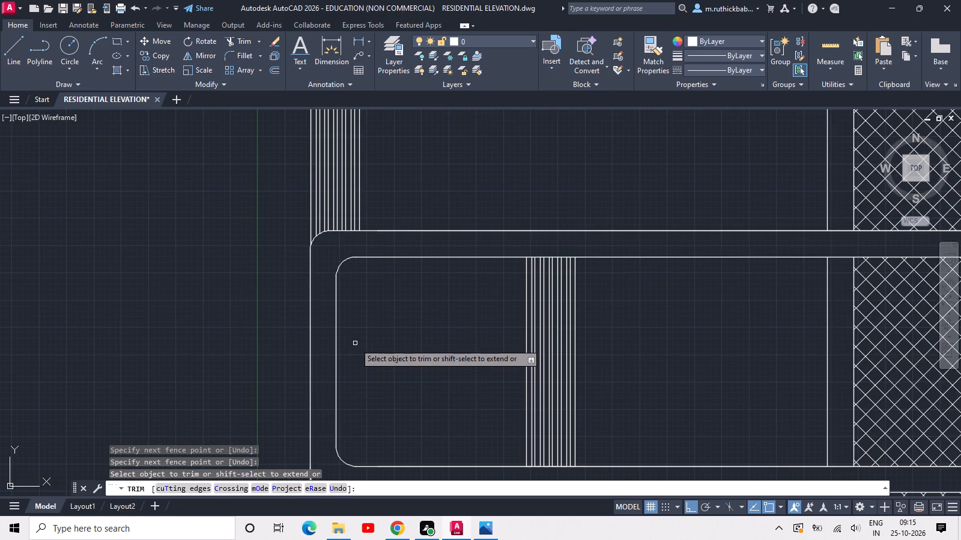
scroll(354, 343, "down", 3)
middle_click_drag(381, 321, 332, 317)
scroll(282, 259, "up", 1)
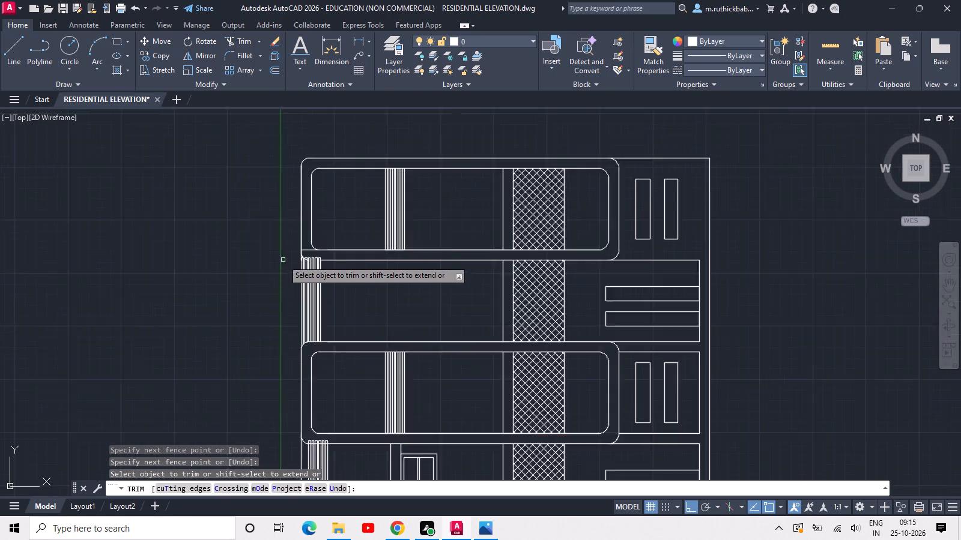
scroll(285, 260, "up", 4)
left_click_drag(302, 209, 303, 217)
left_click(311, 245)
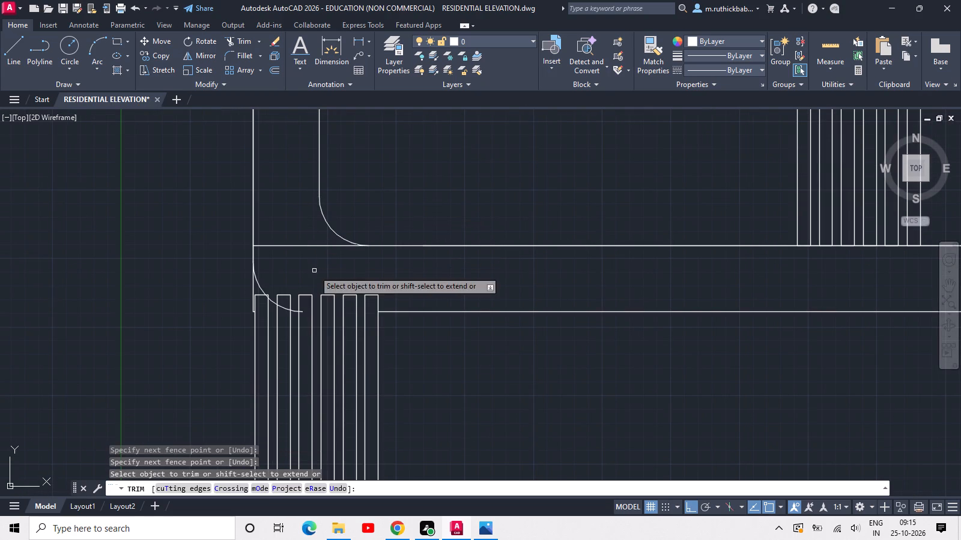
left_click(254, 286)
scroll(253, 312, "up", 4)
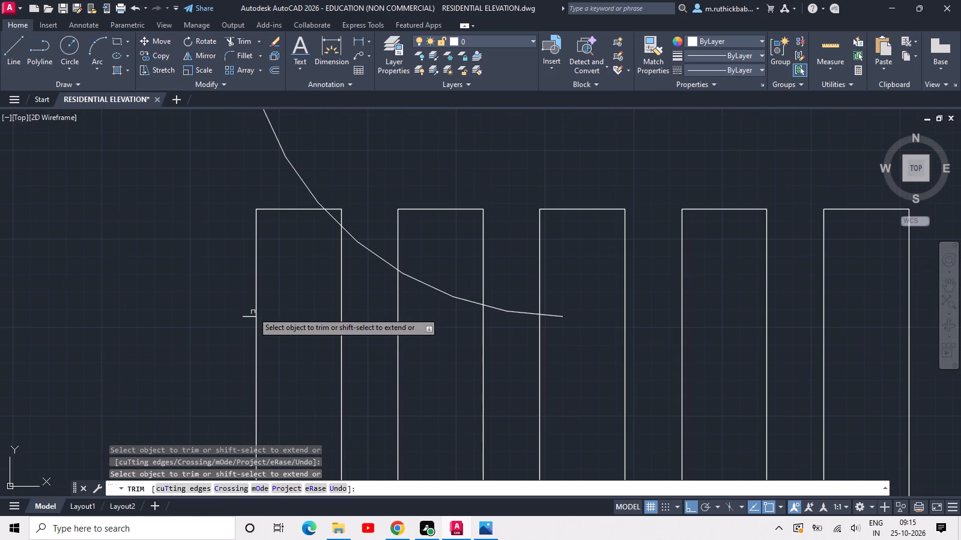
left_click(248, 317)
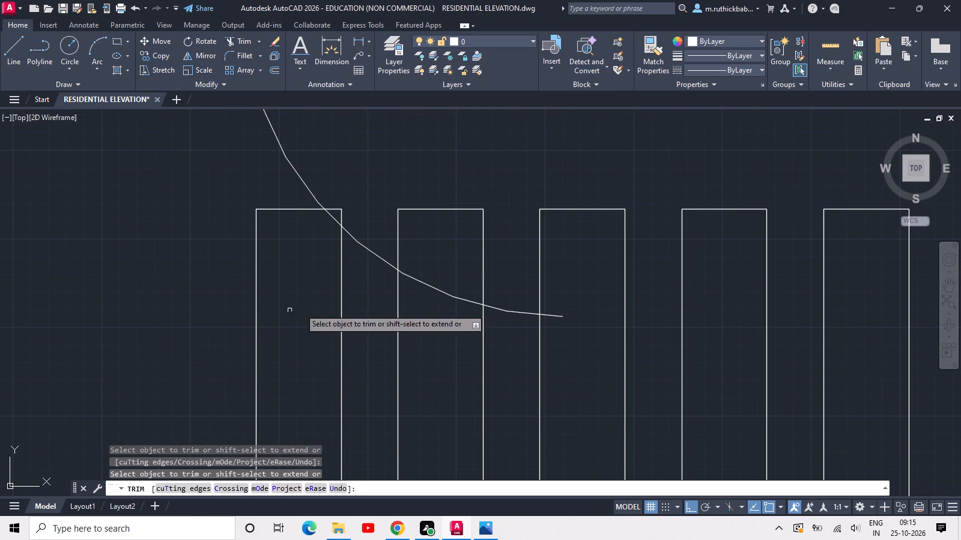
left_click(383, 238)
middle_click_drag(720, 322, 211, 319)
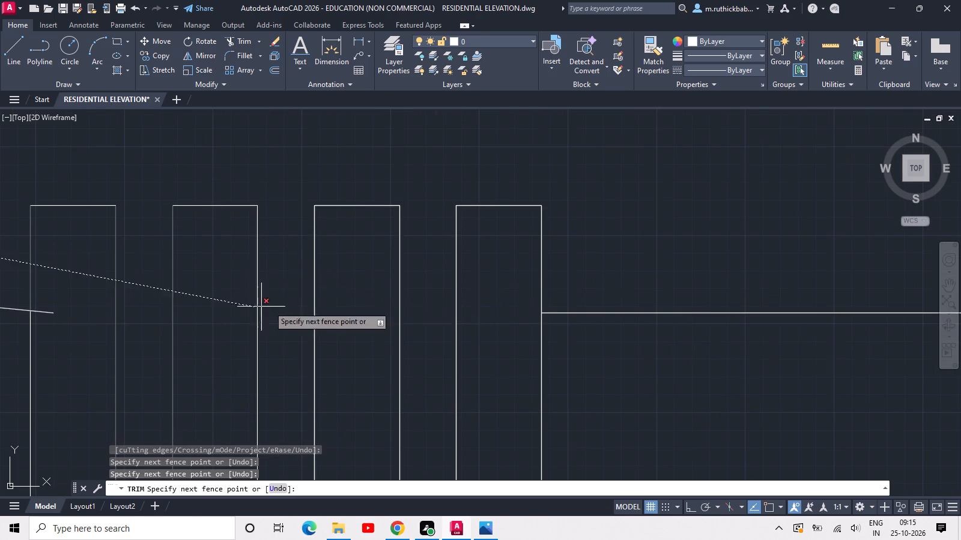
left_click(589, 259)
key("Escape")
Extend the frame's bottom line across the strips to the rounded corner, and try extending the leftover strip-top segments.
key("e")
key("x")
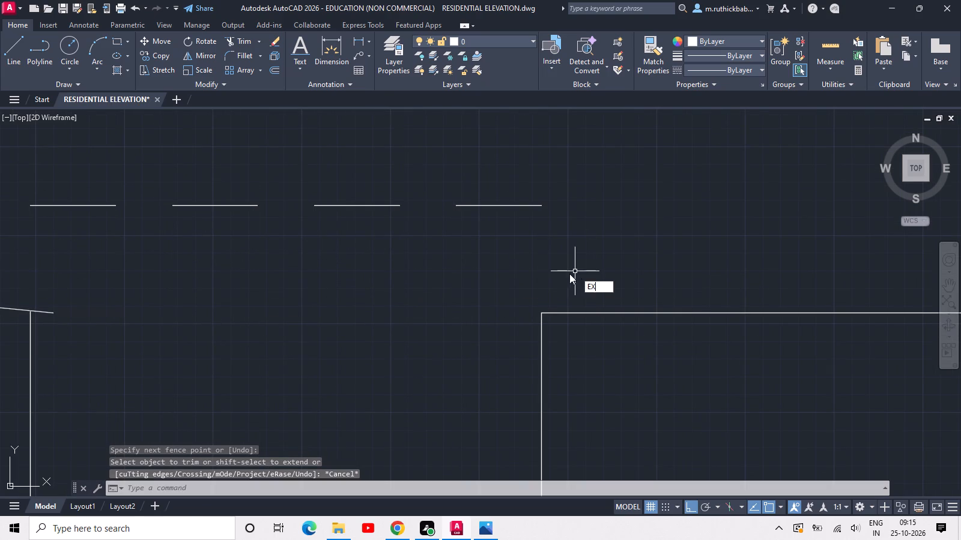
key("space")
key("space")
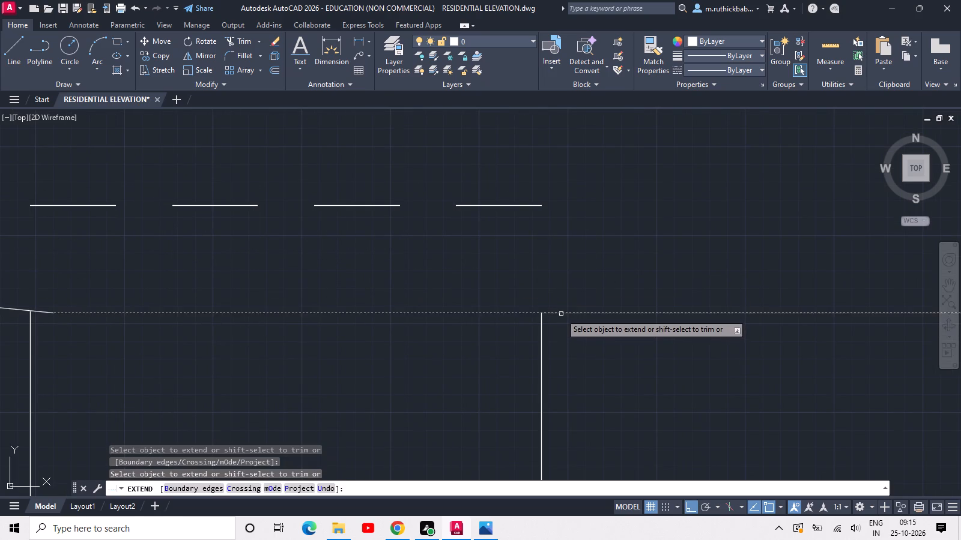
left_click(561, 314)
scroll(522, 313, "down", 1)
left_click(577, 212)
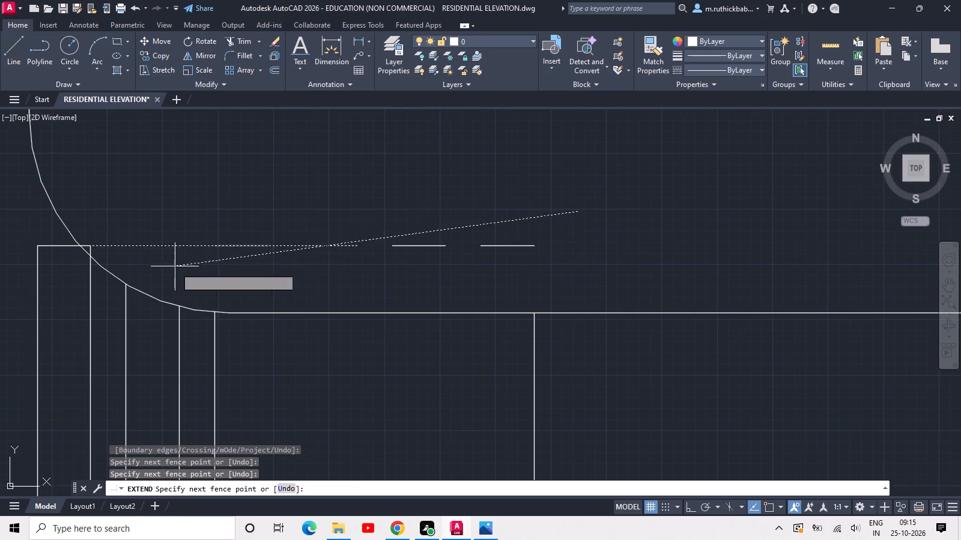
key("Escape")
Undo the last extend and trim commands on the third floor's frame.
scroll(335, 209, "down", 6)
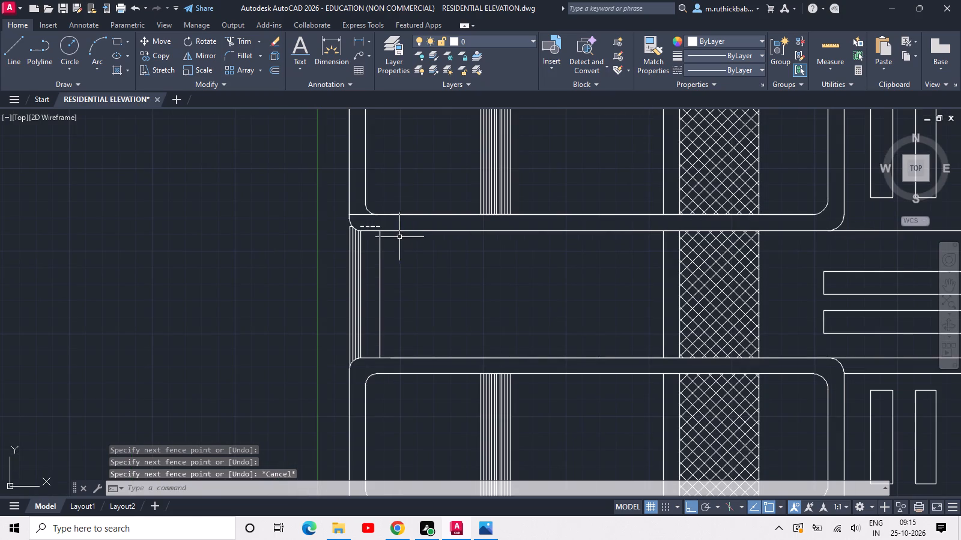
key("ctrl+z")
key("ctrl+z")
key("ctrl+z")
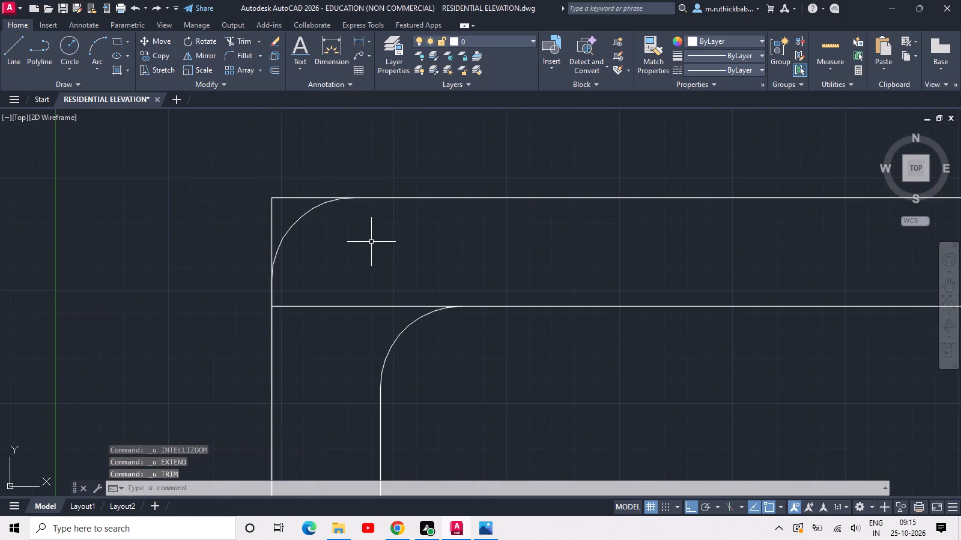
Extend the third floor frame's bottom outer line across the vertical strips to the end of the lower-left rounded corner.
scroll(371, 242, "down", 6)
scroll(384, 376, "up", 2)
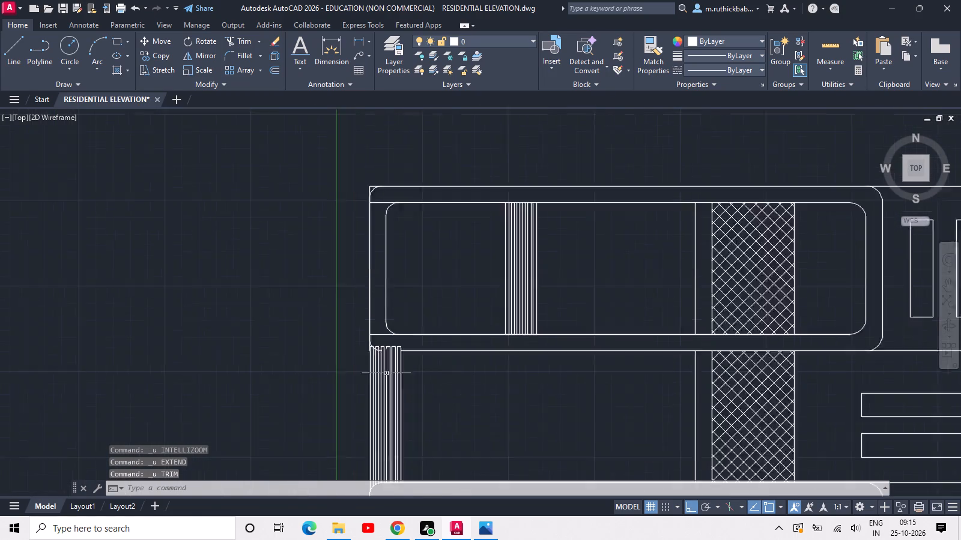
scroll(386, 373, "up", 2)
scroll(369, 289, "up", 2)
key("w")
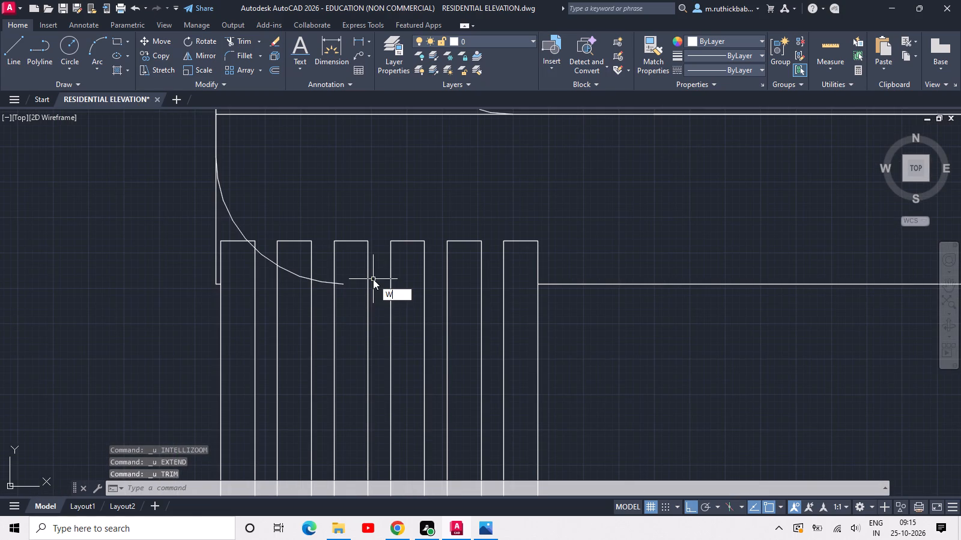
key("Escape")
key("Escape")
type("EX")
key("space")
key("space")
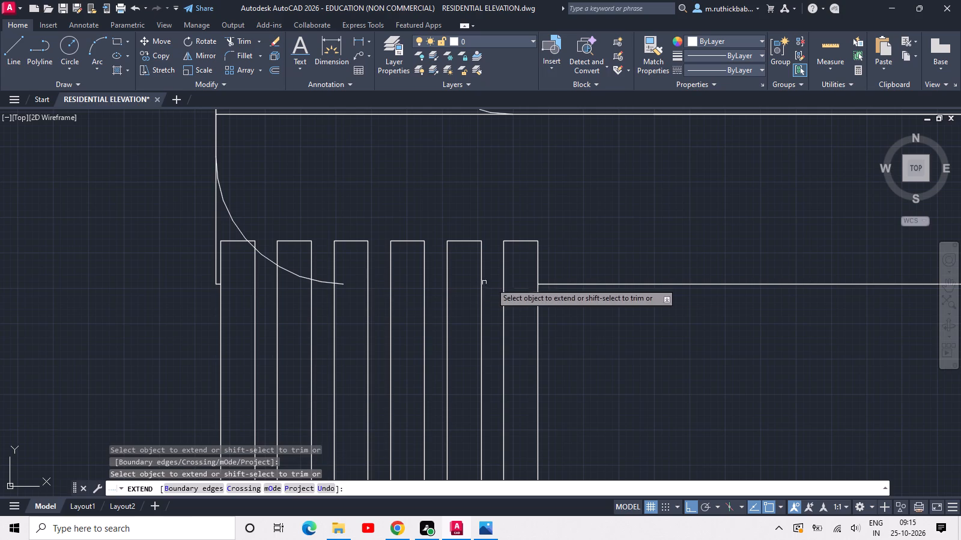
left_click_drag(561, 247, 561, 276)
left_click(562, 347)
left_click(563, 232)
left_click(567, 222)
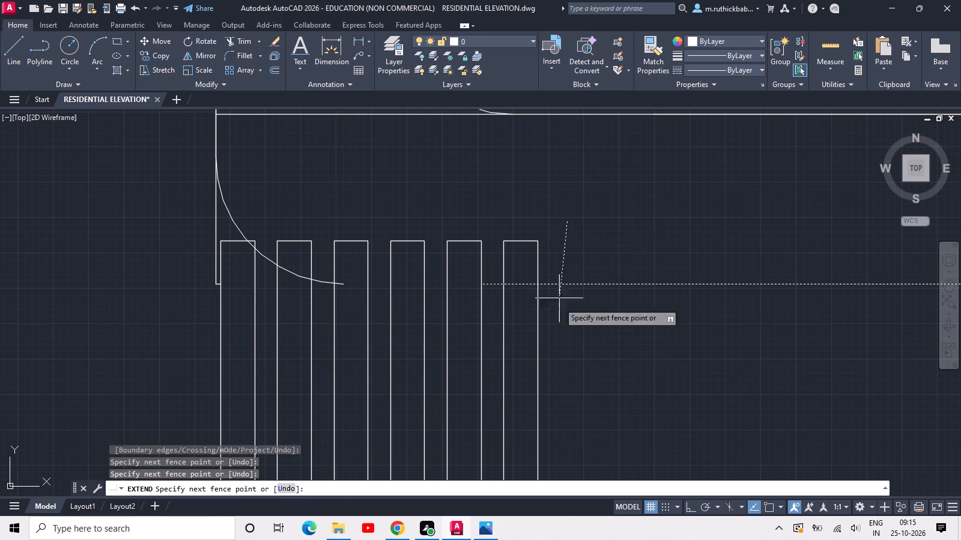
left_click(555, 331)
left_click(571, 227)
left_click(556, 331)
left_click(573, 241)
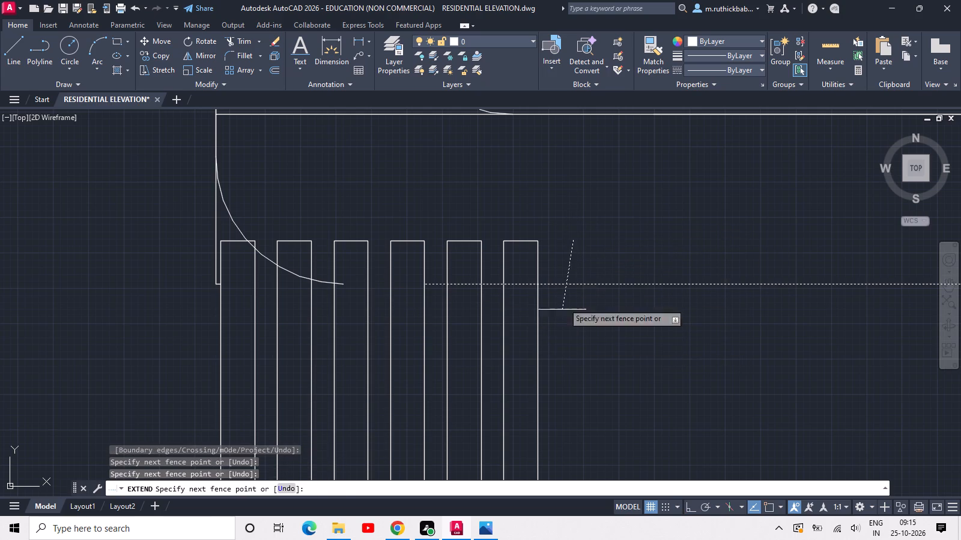
left_click(571, 328)
left_click(580, 251)
left_click(558, 332)
left_click(570, 254)
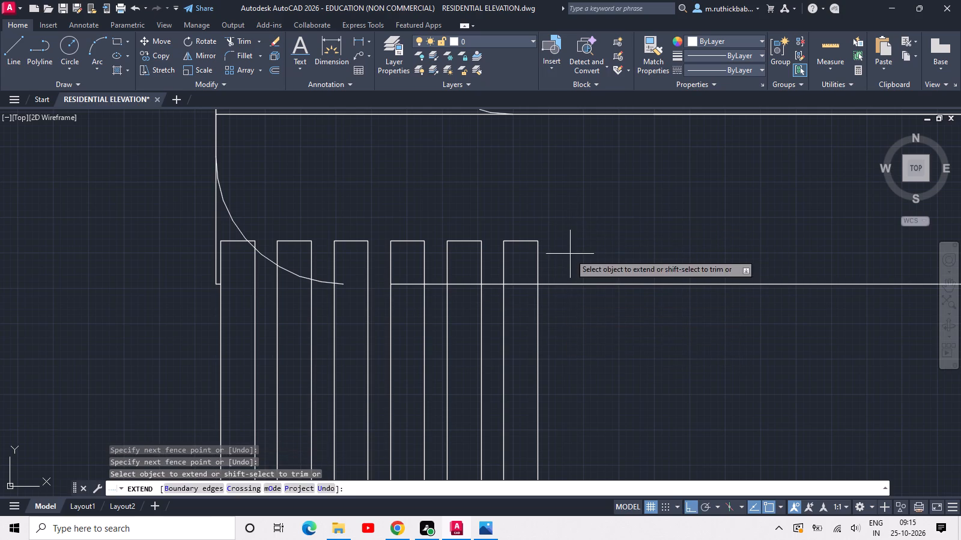
left_click(542, 372)
left_click(571, 257)
left_click(552, 337)
key("Escape")
key("Escape")
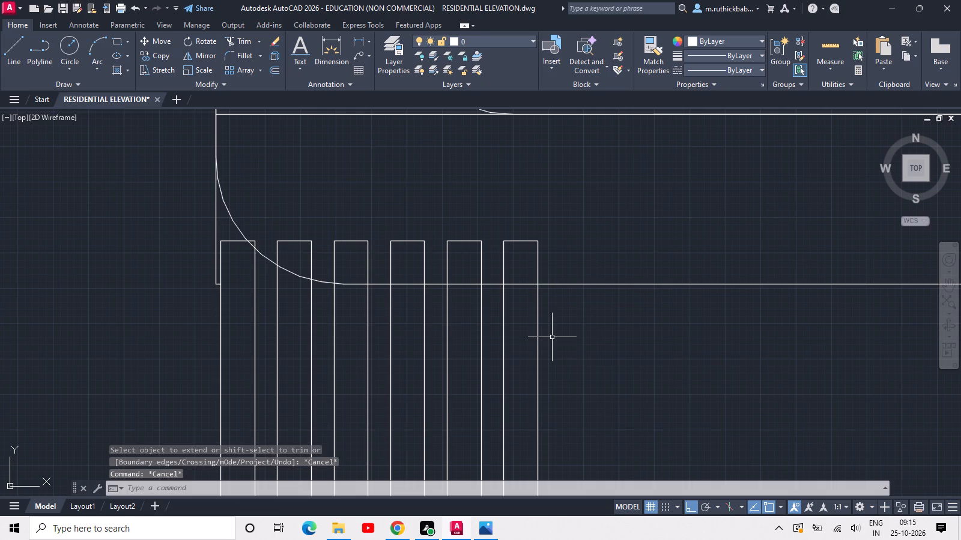
Trim the vertical strip edges that project above the frame's bottom line and lower-left rounded corner.
type("TR")
key("space")
key("space")
left_click(565, 261)
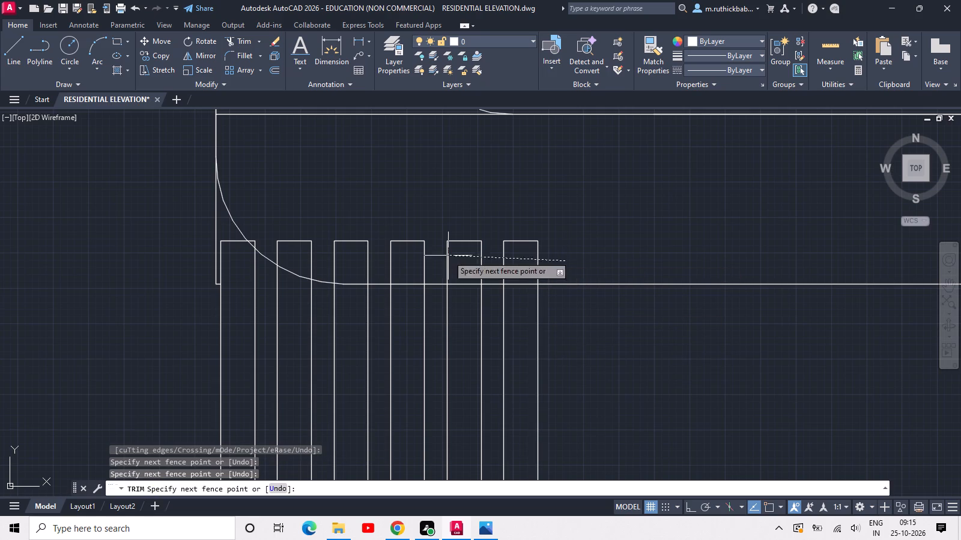
left_click(277, 254)
scroll(256, 245, "up", 4)
left_click_drag(215, 214, 225, 226)
left_click(258, 259)
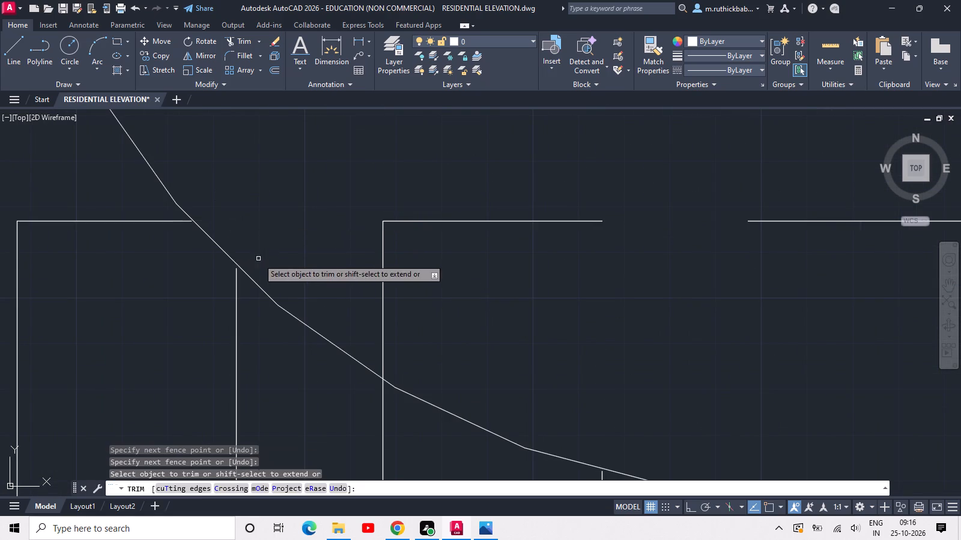
scroll(246, 252, "down", 4)
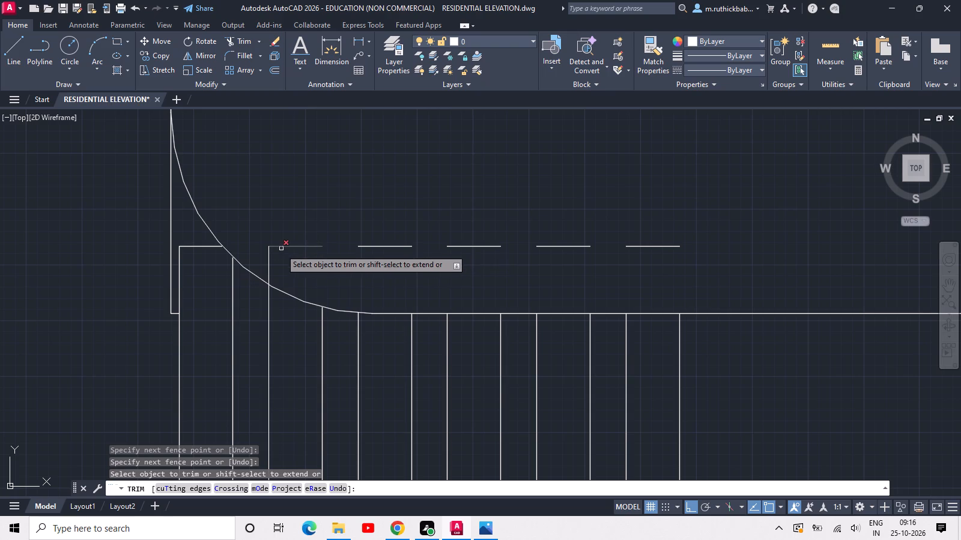
left_click(270, 268)
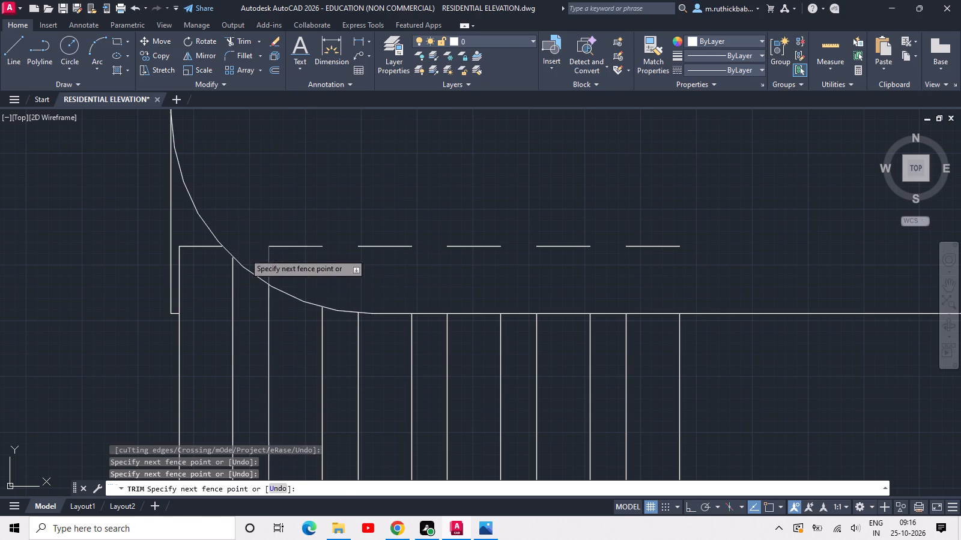
left_click(244, 253)
key("Escape")
Delete the five leftover horizontal strip-top segments above the frame's bottom line.
left_click_drag(258, 232, 263, 244)
left_click(732, 272)
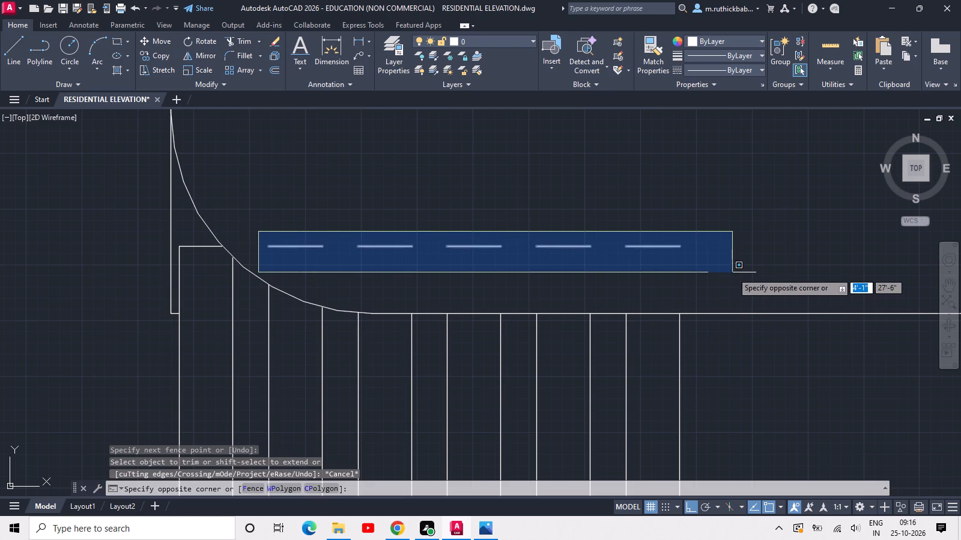
key("Delete")
key("Delete")
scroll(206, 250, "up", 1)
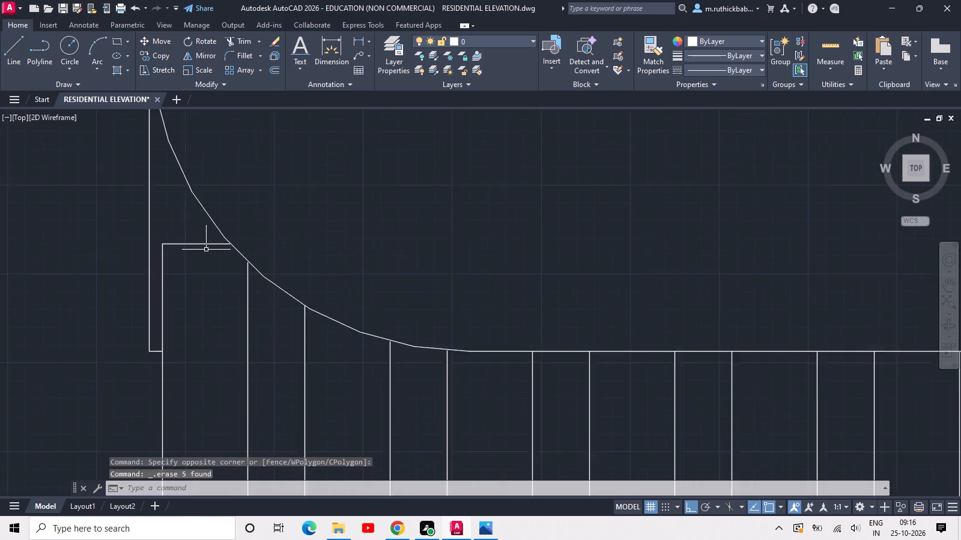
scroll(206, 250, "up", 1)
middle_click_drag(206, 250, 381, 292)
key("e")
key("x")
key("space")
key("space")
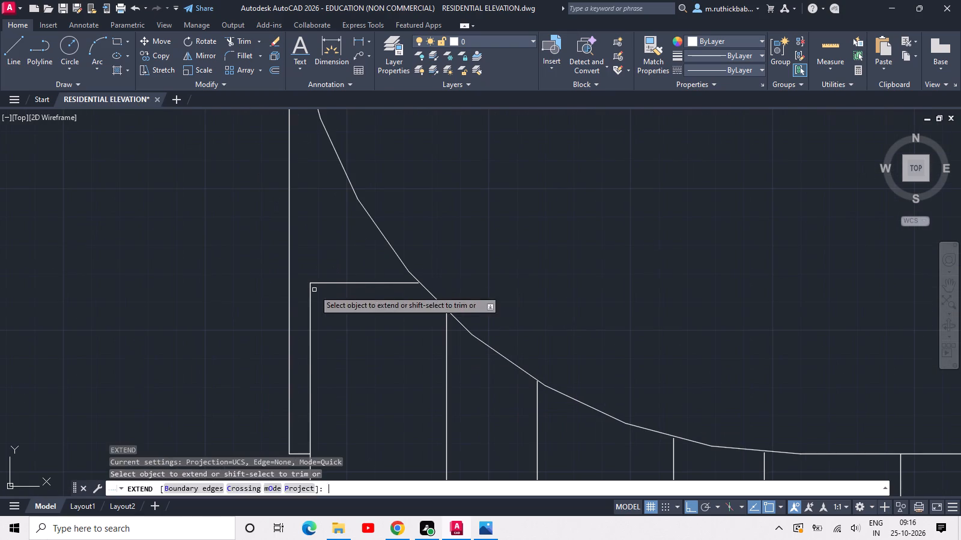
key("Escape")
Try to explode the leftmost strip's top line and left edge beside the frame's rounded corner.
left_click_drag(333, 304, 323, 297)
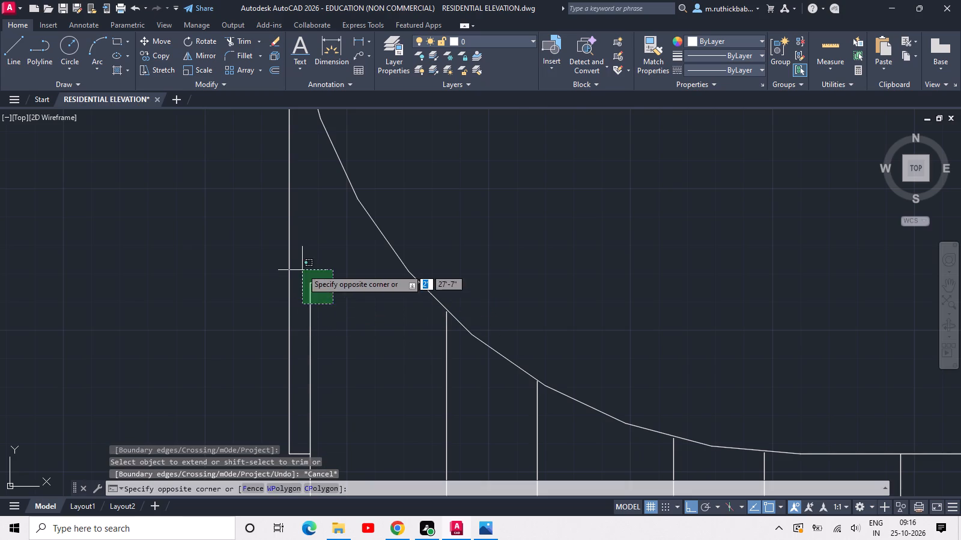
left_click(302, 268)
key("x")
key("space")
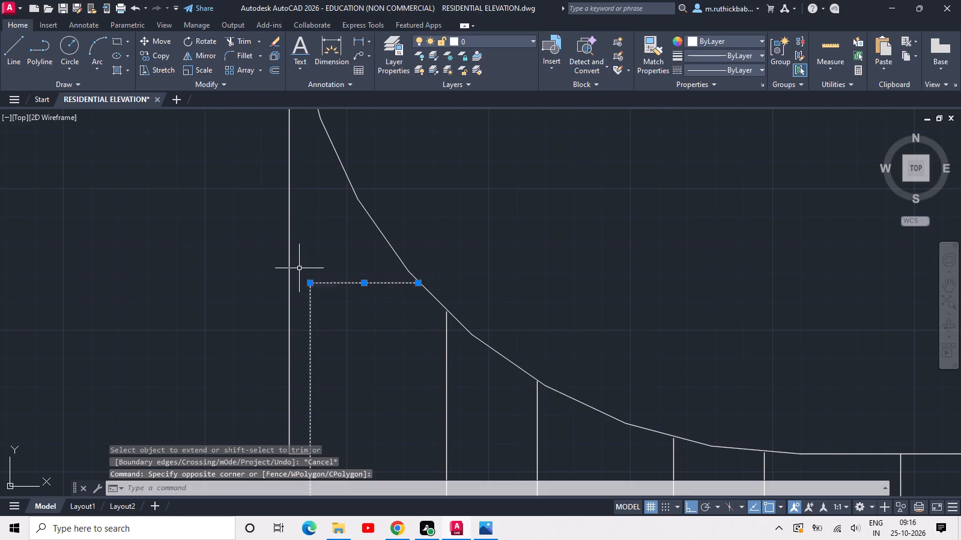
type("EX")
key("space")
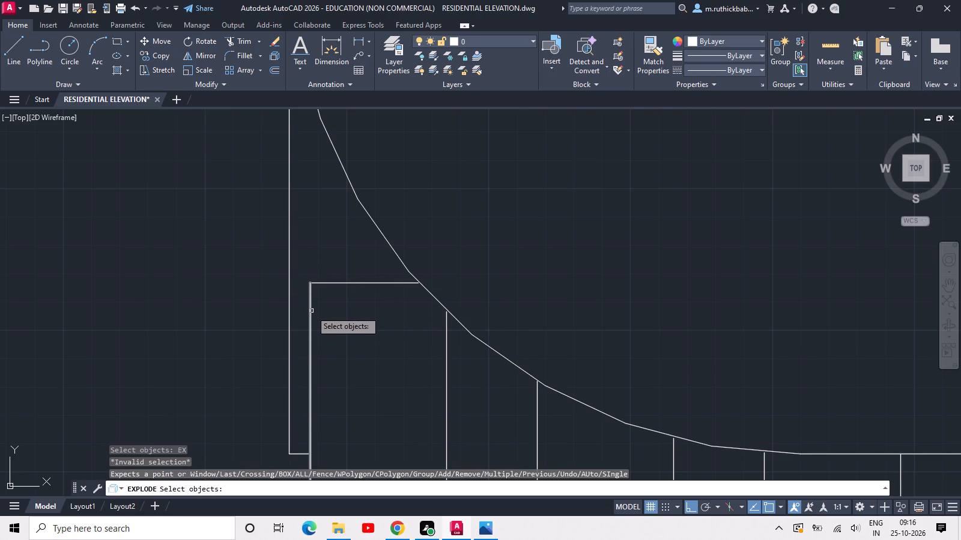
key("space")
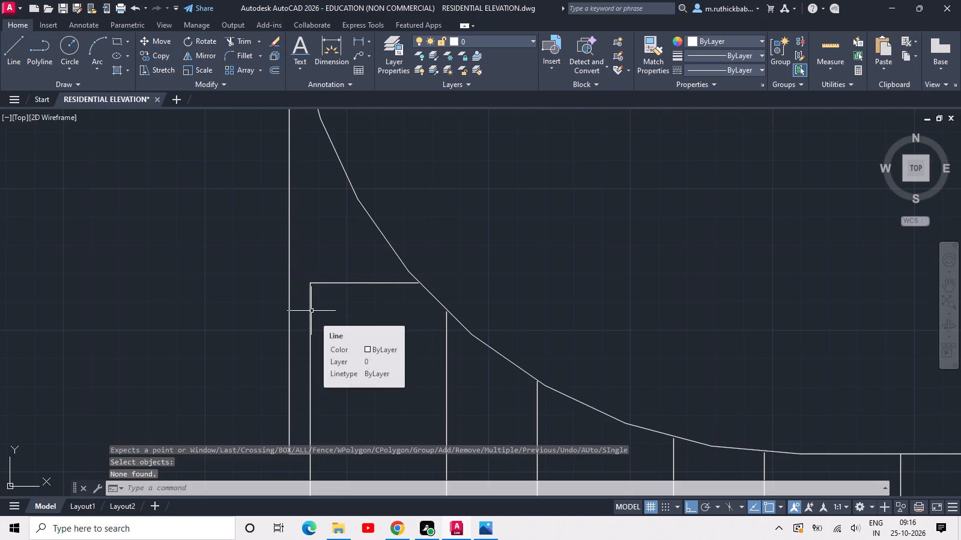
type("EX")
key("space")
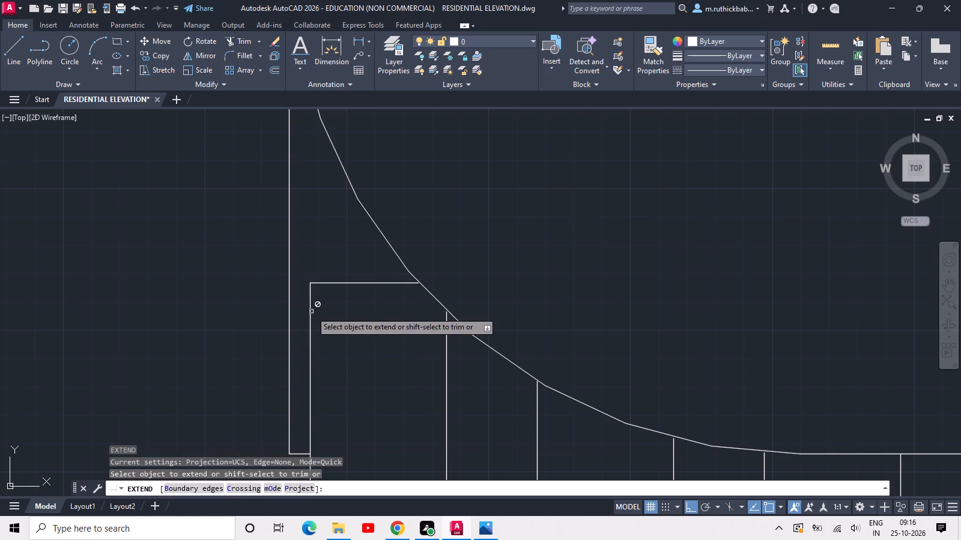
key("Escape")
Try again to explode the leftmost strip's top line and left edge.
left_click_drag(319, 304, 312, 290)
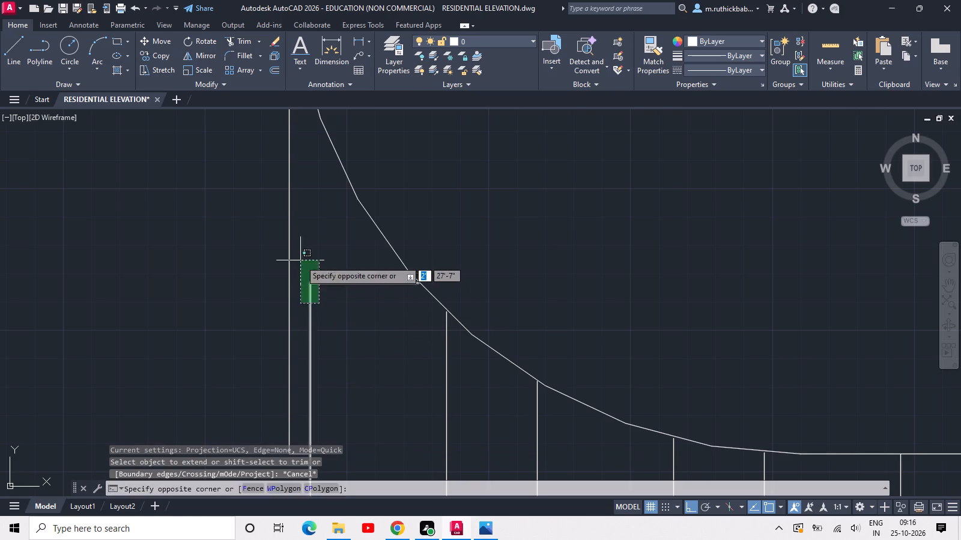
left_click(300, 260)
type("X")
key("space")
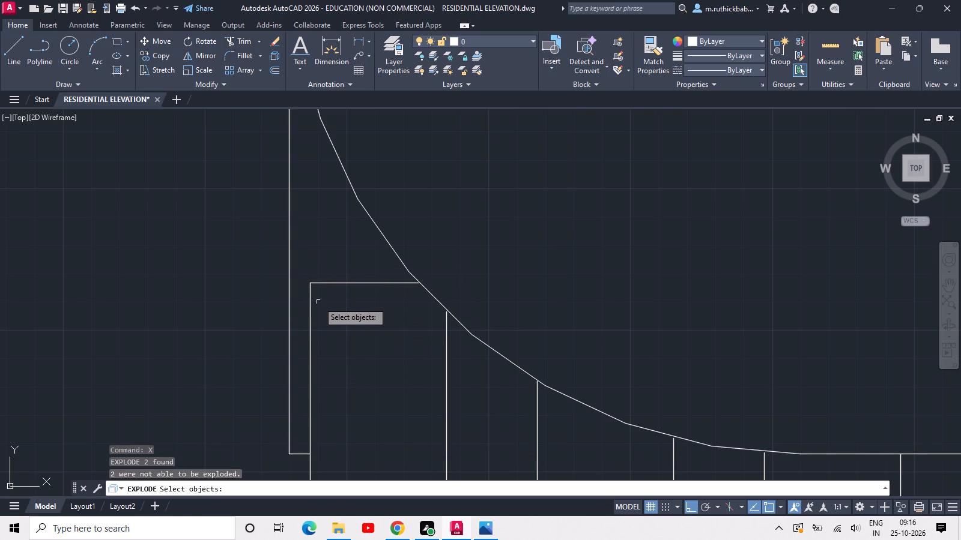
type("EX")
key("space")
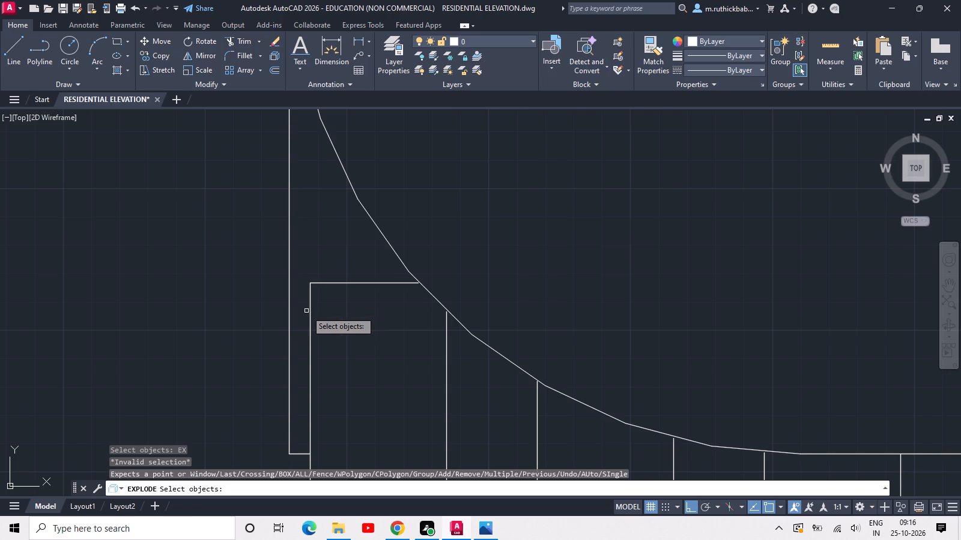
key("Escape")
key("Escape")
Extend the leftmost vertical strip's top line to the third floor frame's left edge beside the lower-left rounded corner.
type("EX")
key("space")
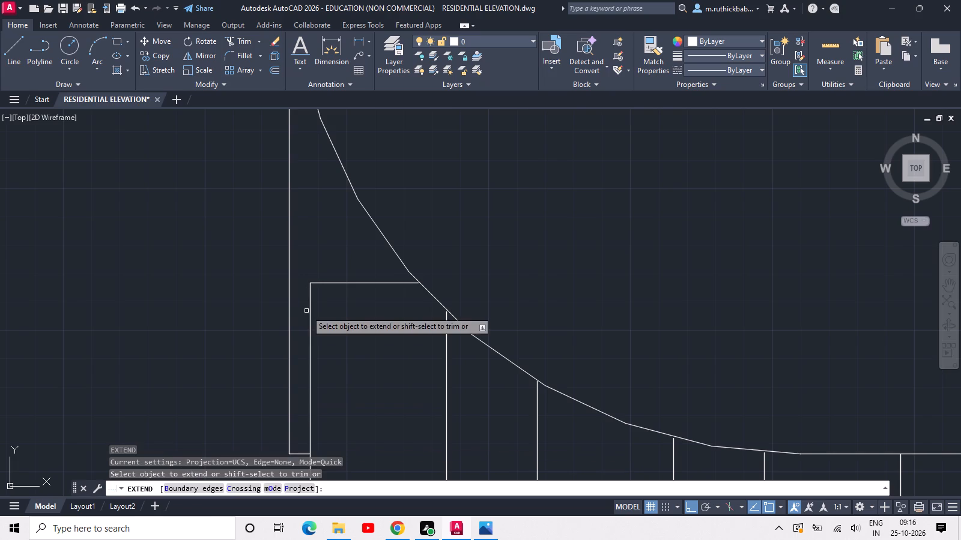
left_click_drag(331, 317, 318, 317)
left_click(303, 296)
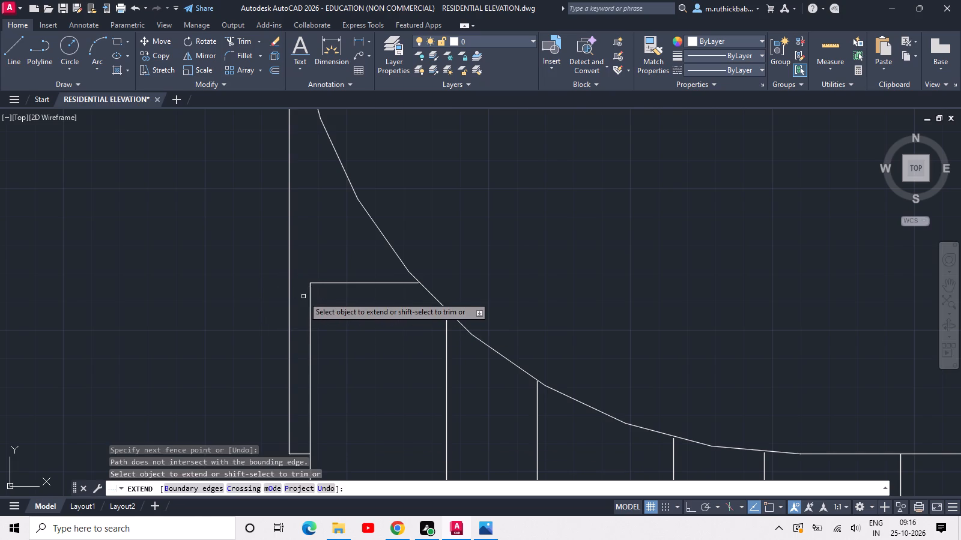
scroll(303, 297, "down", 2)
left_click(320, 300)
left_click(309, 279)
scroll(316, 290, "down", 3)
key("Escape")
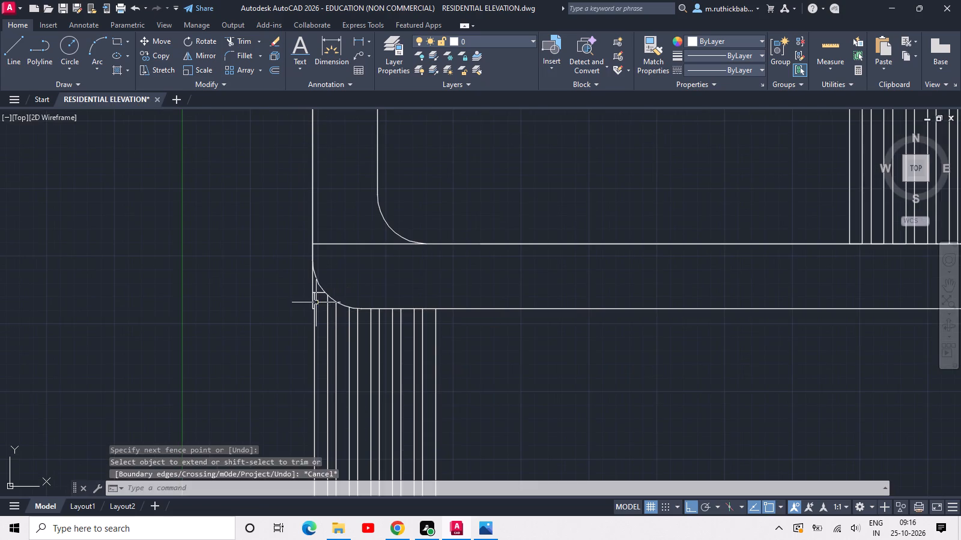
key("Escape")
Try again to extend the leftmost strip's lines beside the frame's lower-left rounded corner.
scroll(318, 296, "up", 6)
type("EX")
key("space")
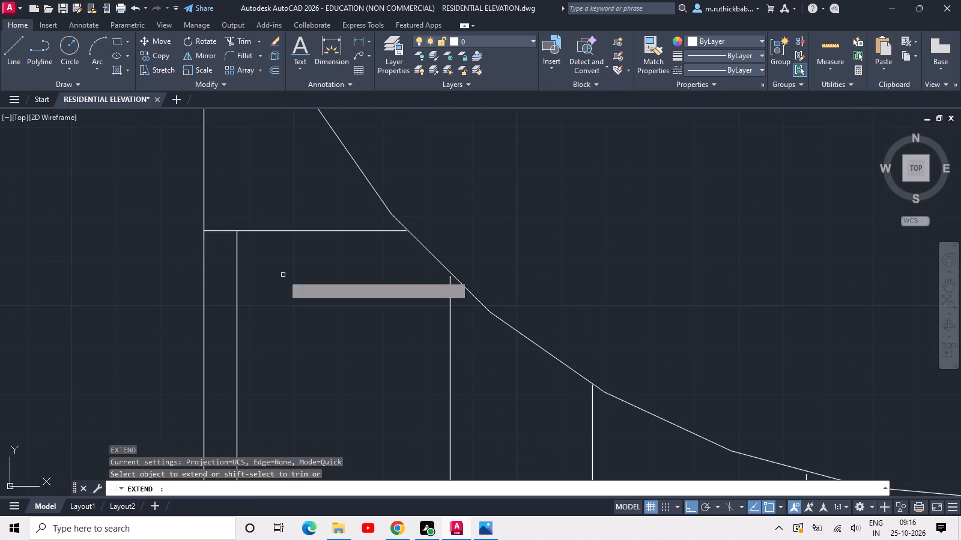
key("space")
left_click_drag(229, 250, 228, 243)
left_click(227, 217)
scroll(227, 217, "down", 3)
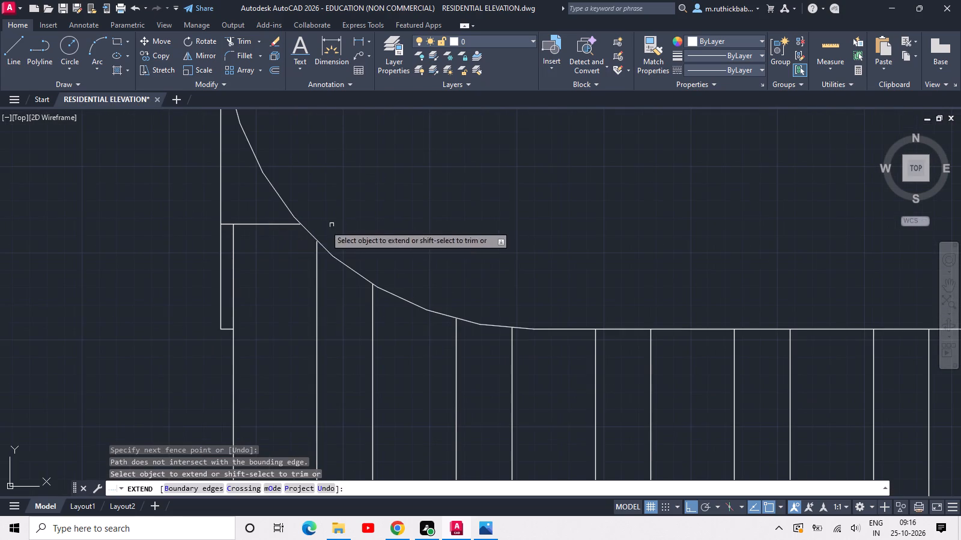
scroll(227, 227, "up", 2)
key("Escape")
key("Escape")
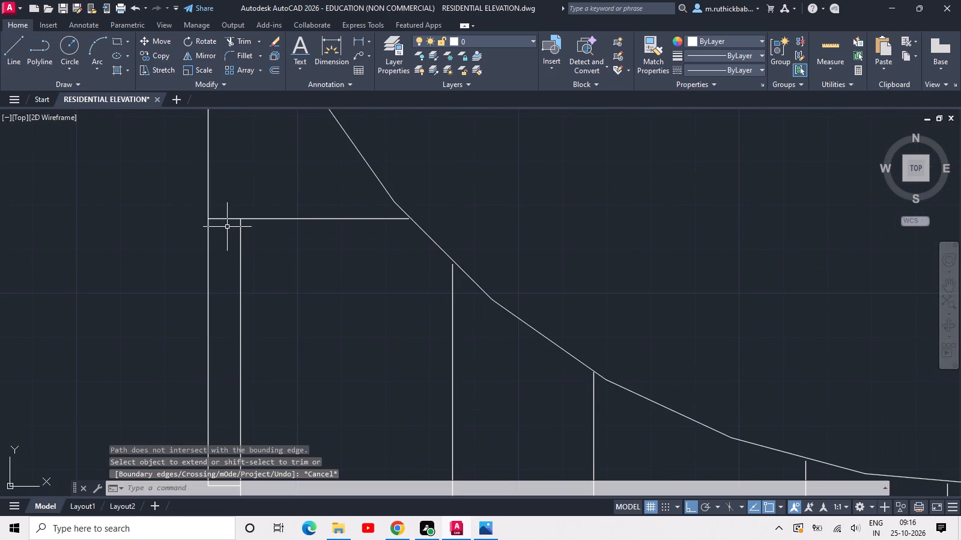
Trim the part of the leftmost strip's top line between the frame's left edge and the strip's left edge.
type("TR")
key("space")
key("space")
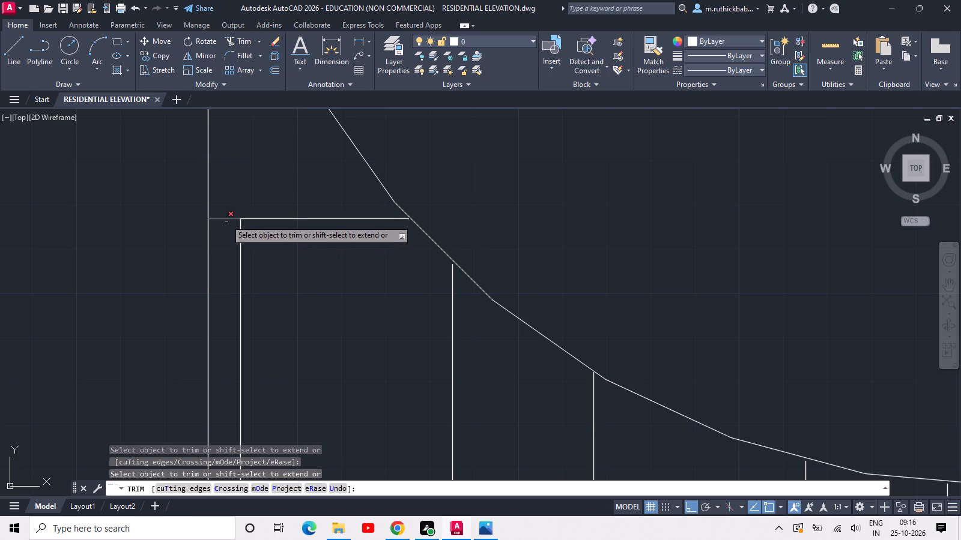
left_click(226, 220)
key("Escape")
Trim the third floor frame's inner bottom line where it overruns the lower-left inner rounded corner to the outer edge.
scroll(228, 218, "down", 6)
middle_click_drag(509, 268, 350, 320)
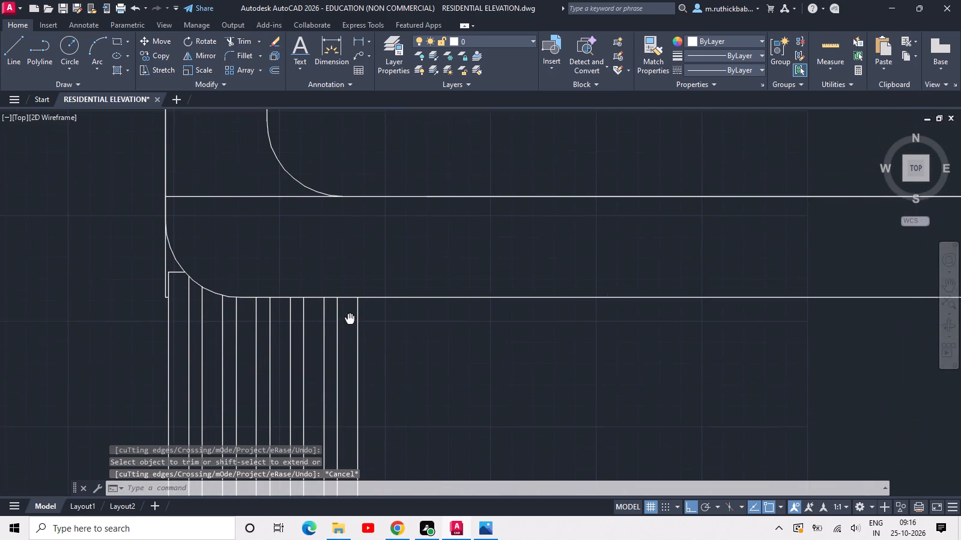
key("space")
left_click_drag(231, 233, 231, 212)
left_click(230, 179)
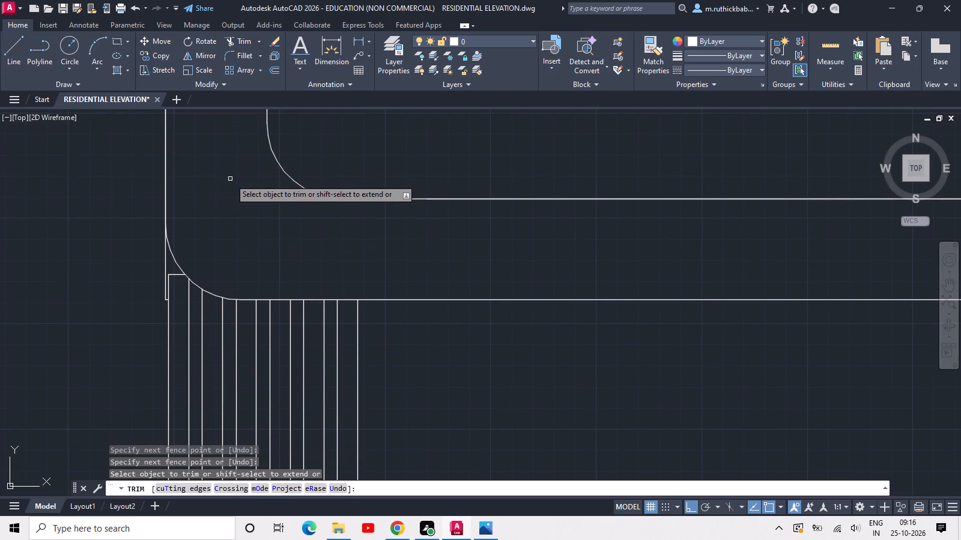
Trim the straight line ends projecting past the inner and outer rounded corners at the third floor frame's upper left.
scroll(230, 179, "down", 4)
scroll(283, 205, "down", 2)
middle_click_drag(402, 244, 417, 308)
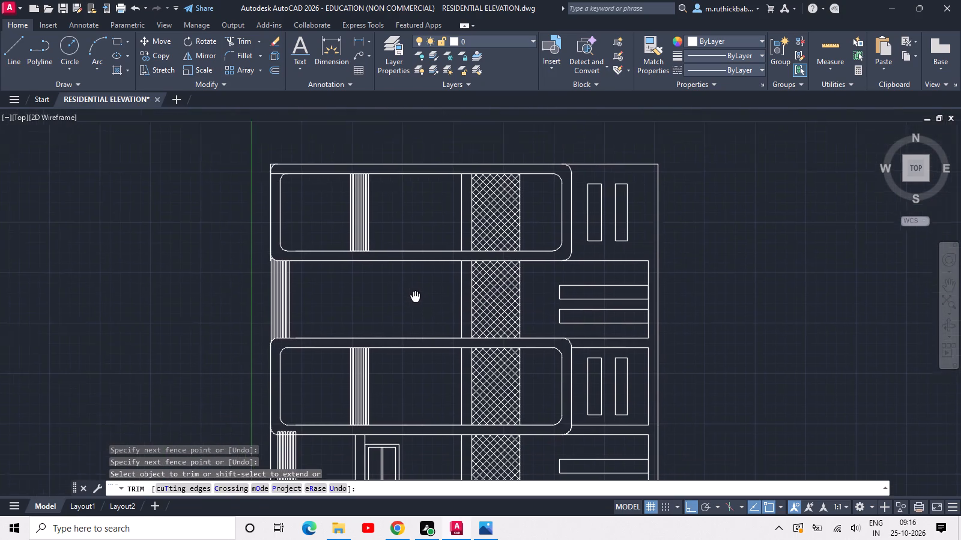
middle_click_drag(417, 308, 417, 322)
scroll(277, 182, "up", 6)
left_click_drag(279, 226, 282, 201)
left_click(291, 154)
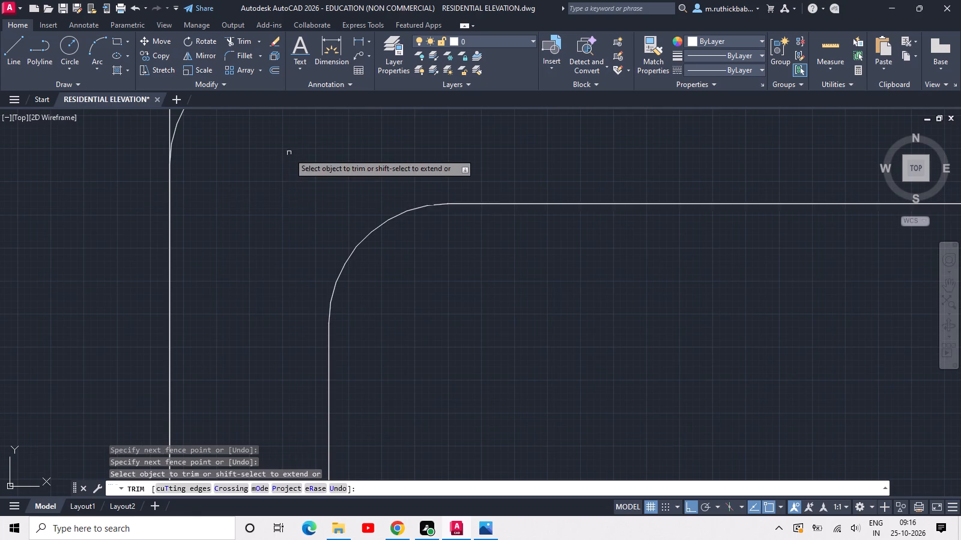
middle_click_drag(288, 200, 361, 361)
left_click(295, 175)
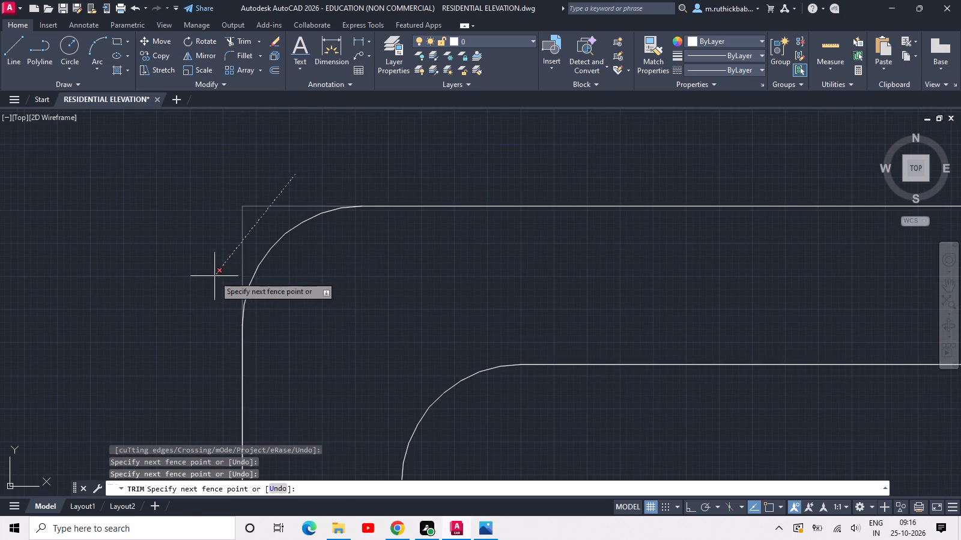
left_click(214, 276)
scroll(217, 254, "down", 4)
key("Escape")
key("Escape")
Save the drawing.
key("ctrl+s")
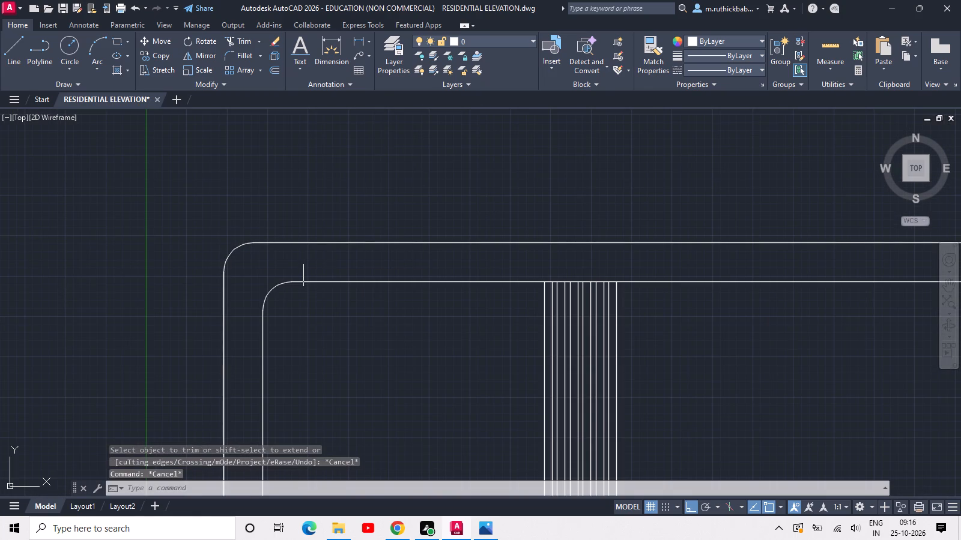
key("ctrl+s")
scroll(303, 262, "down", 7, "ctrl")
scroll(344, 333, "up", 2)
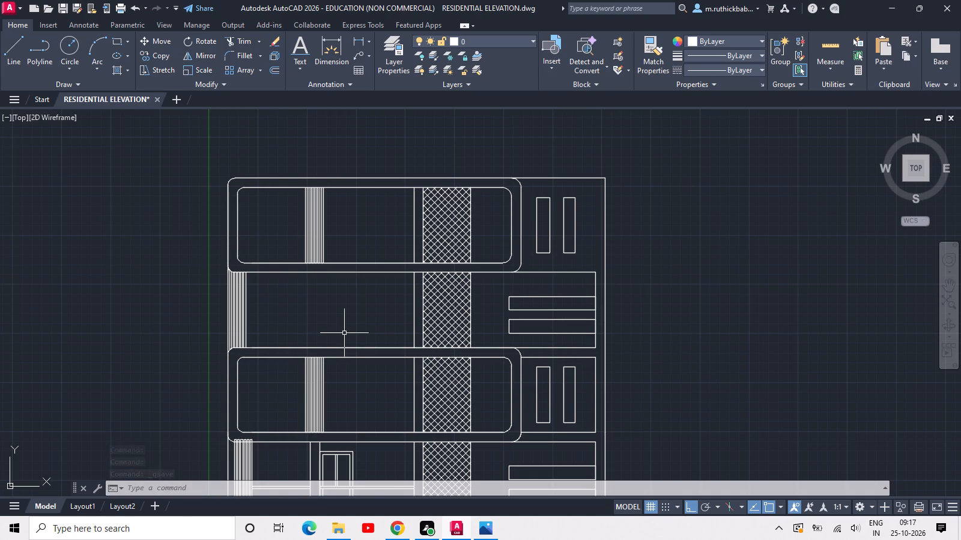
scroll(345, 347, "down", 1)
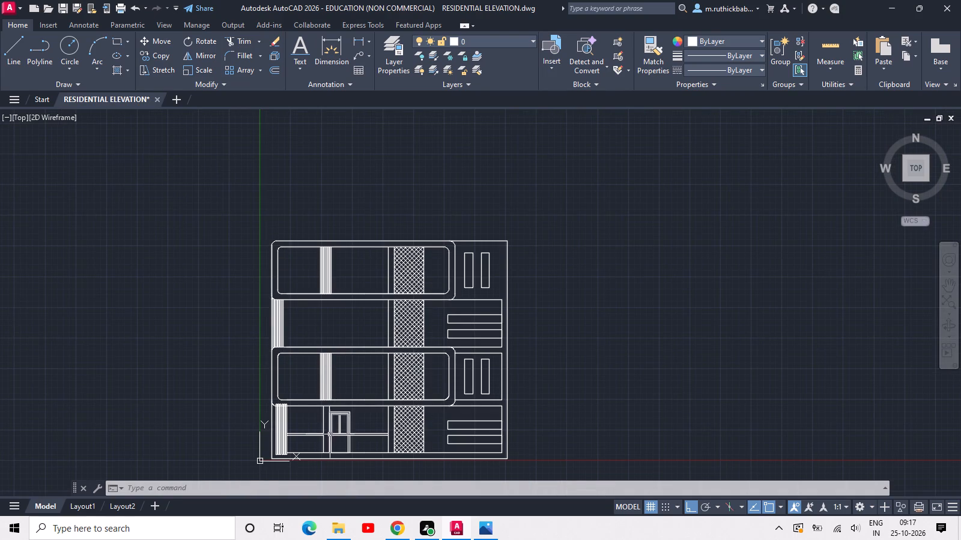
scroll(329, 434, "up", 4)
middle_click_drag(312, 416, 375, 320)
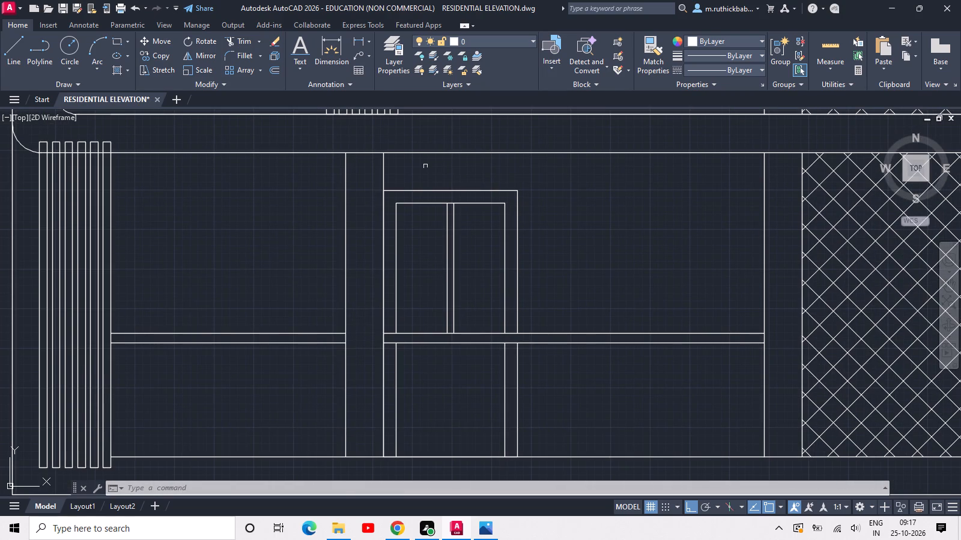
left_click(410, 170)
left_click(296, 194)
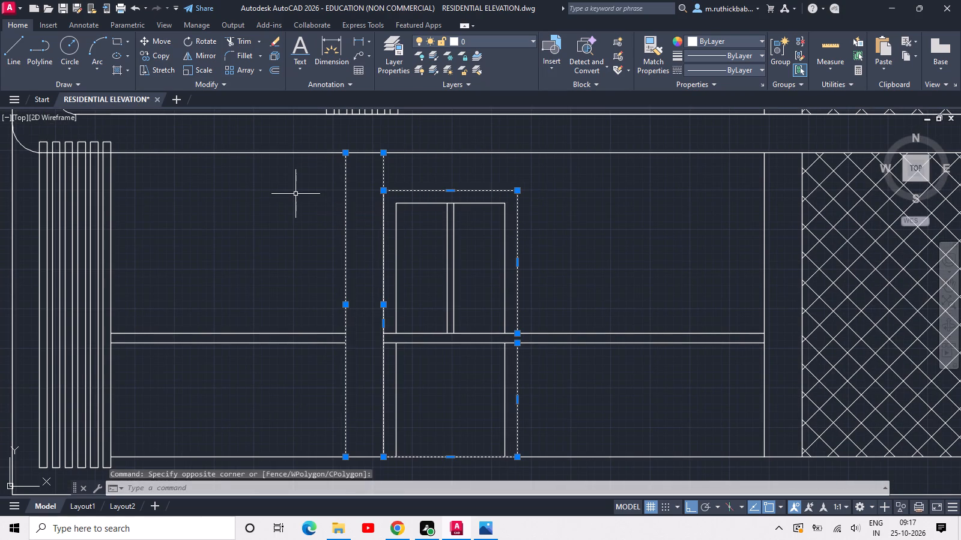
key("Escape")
Copy the ground floor pillar lines, door and railing to the second floor, using the mesh panel's lower-left corner as base point.
left_click(664, 197)
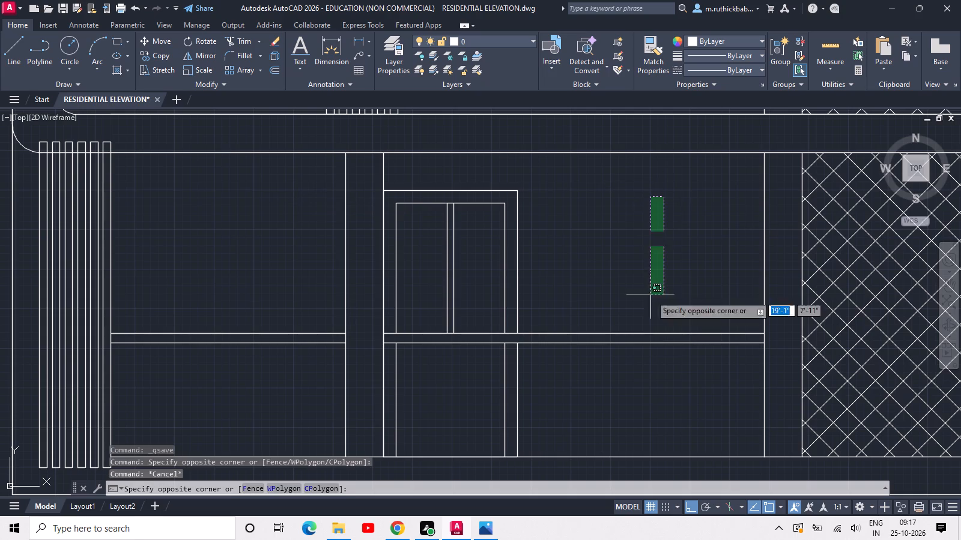
left_click(226, 400)
scroll(262, 379, "down", 1)
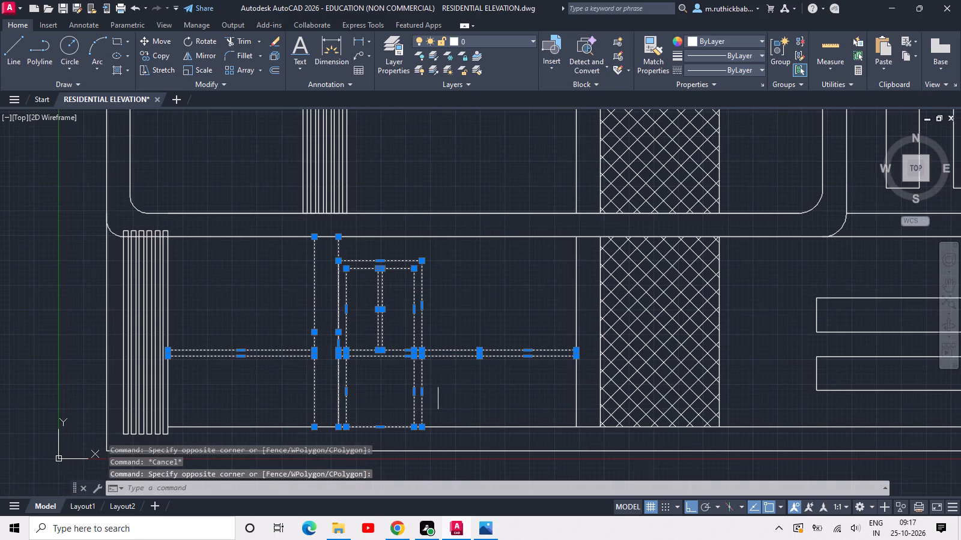
type("CO")
key("space")
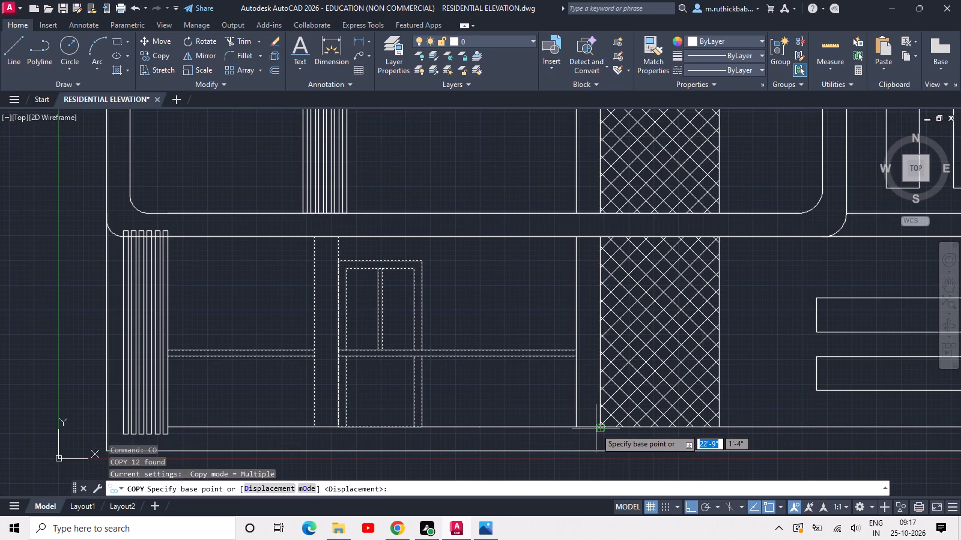
left_click(596, 428)
middle_click_drag(589, 317, 625, 539)
left_click(634, 223)
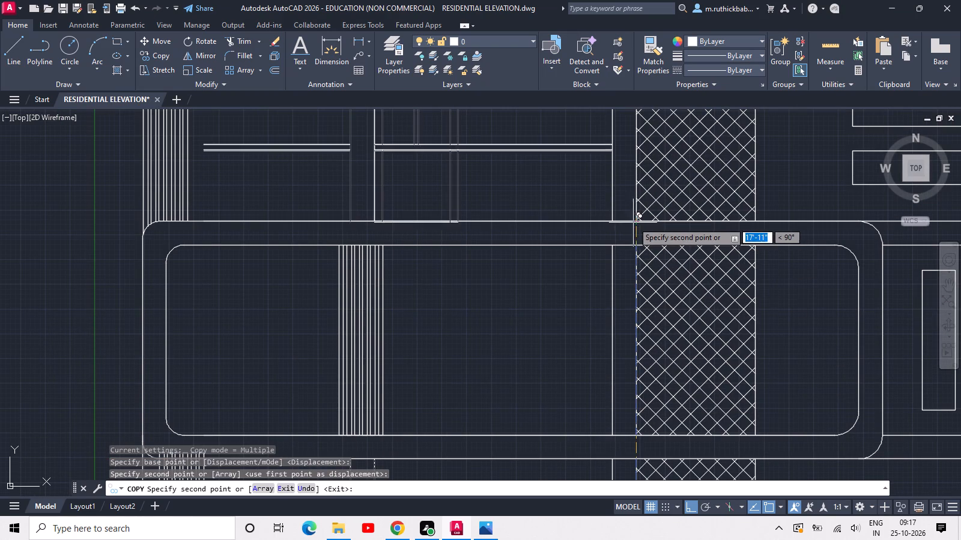
scroll(629, 220, "down", 1)
key("Escape")
key("Escape")
scroll(629, 220, "down", 1)
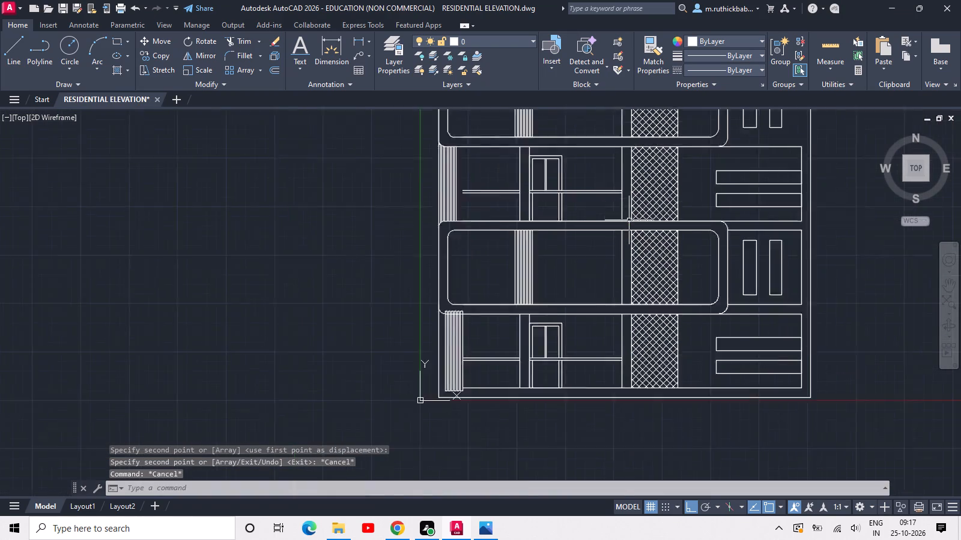
Extend the two horizontal railing lines on the second floor to the vertical strips' nearest edge.
scroll(629, 220, "down", 1)
middle_click(608, 191)
scroll(529, 209, "up", 2)
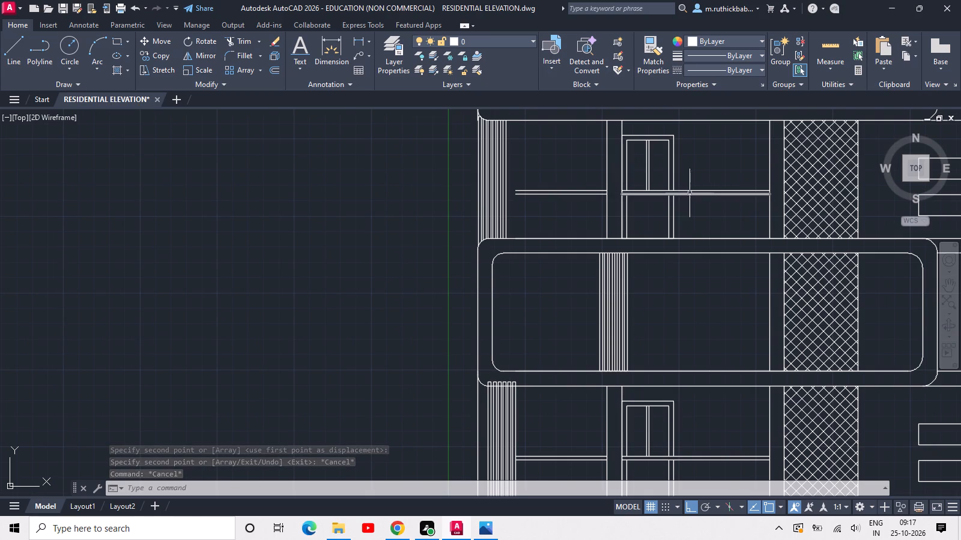
scroll(540, 189, "up", 3)
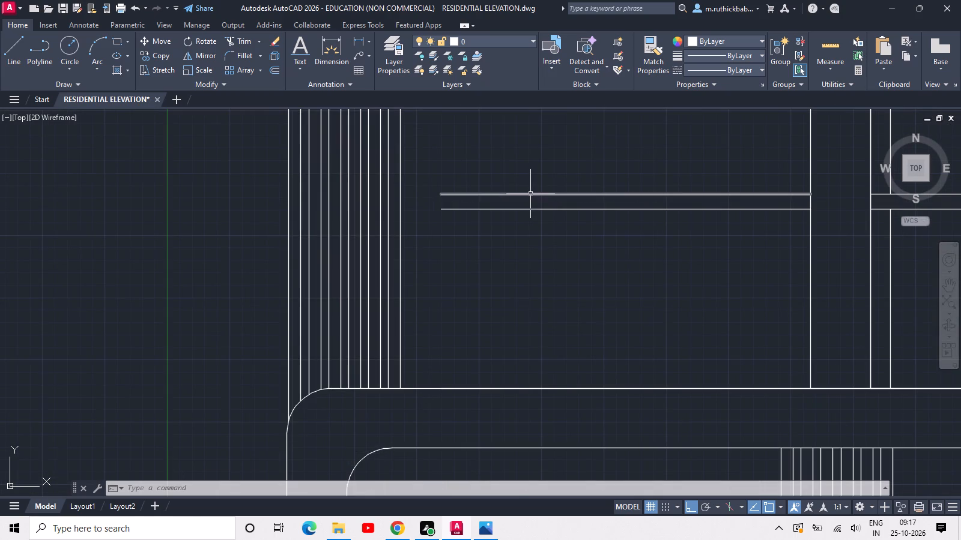
type("EX")
key("space")
key("space")
left_click(494, 155)
left_click(494, 276)
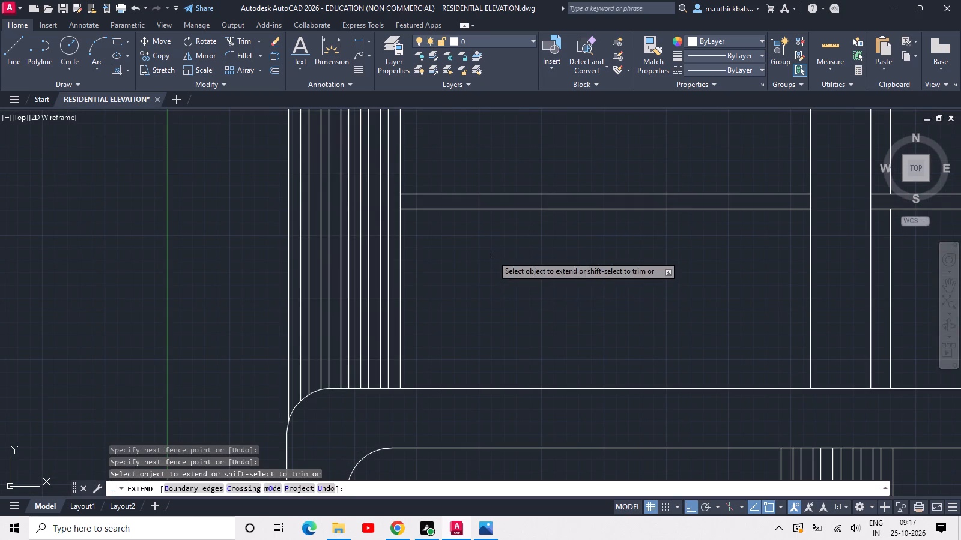
key("Escape")
Trim the floor and ceiling line segments crossing between the pillar's two edges on the second floor.
scroll(497, 250, "down", 3)
middle_click_drag(595, 256, 487, 295)
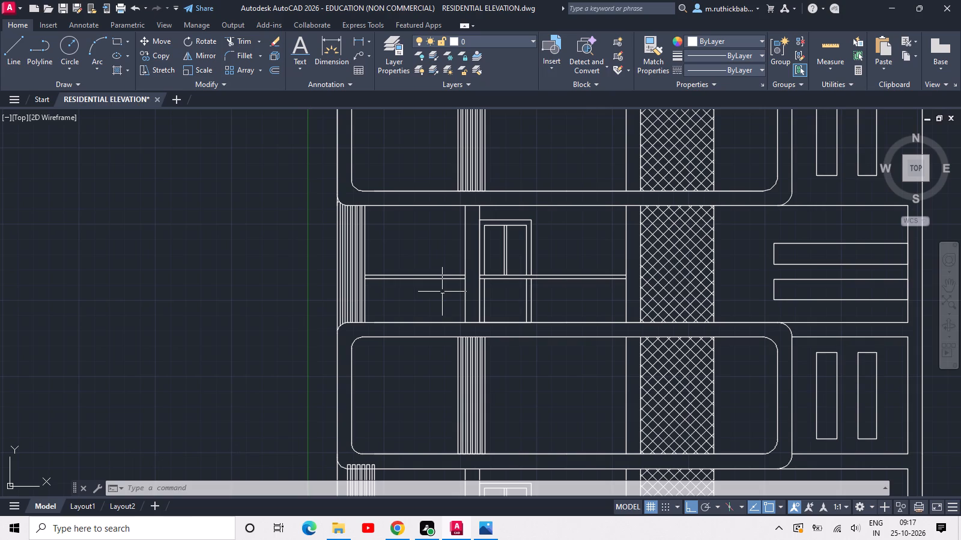
scroll(462, 296, "down", 3)
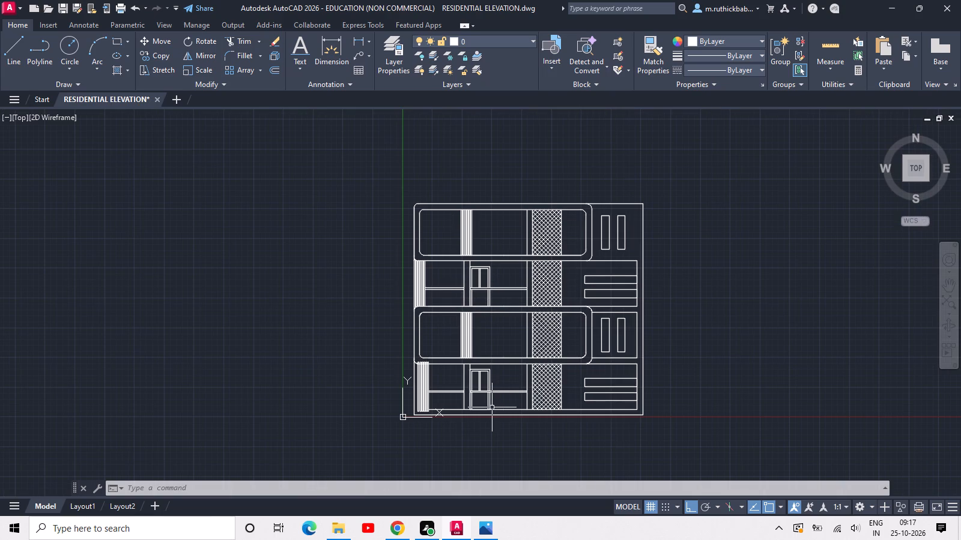
scroll(444, 398, "up", 1)
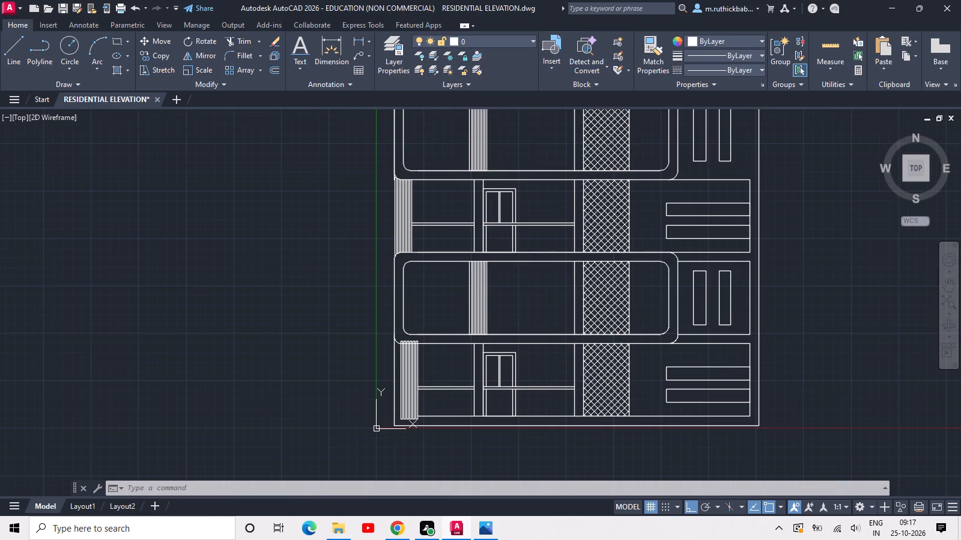
middle_click_drag(496, 366, 369, 539)
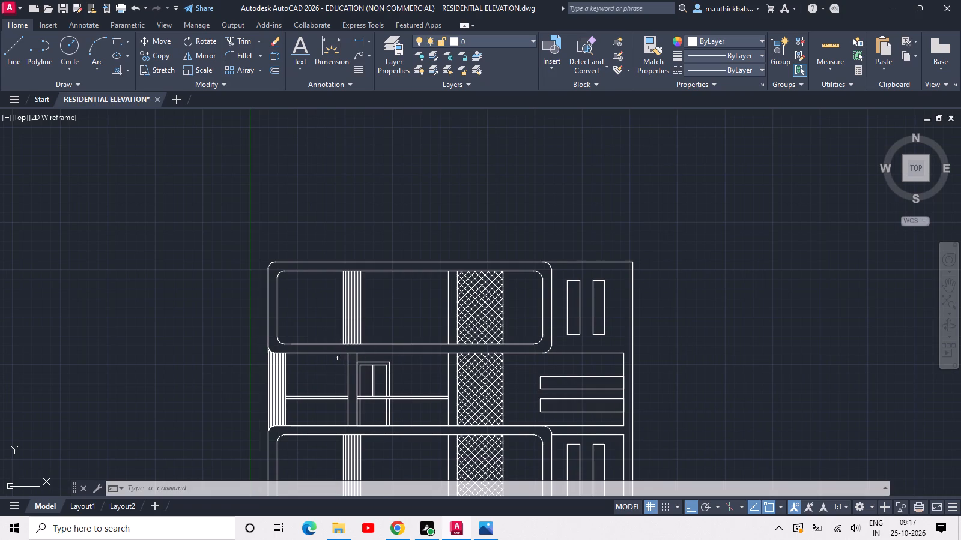
type("TR")
key("space")
left_click(354, 351)
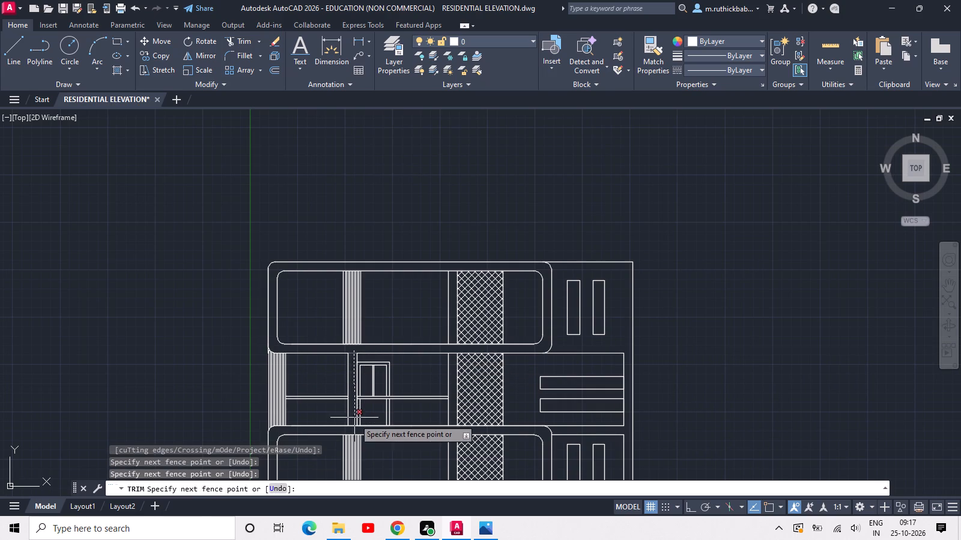
left_click(353, 431)
Trim the floor and ceiling line segments crossing between the pillar's two edges on the ground floor.
middle_click_drag(366, 408, 425, 197)
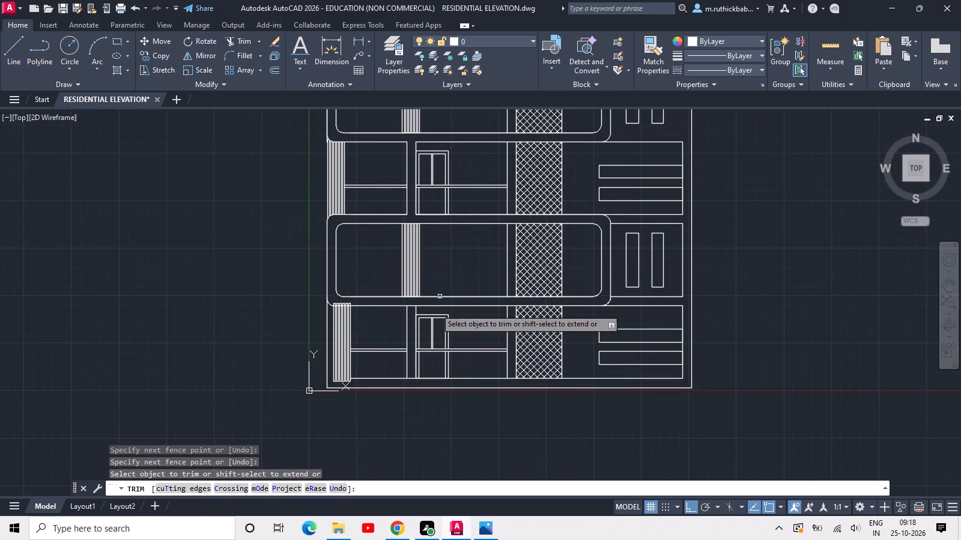
scroll(408, 302, "up", 3)
left_click(408, 302)
scroll(420, 394, "down", 3)
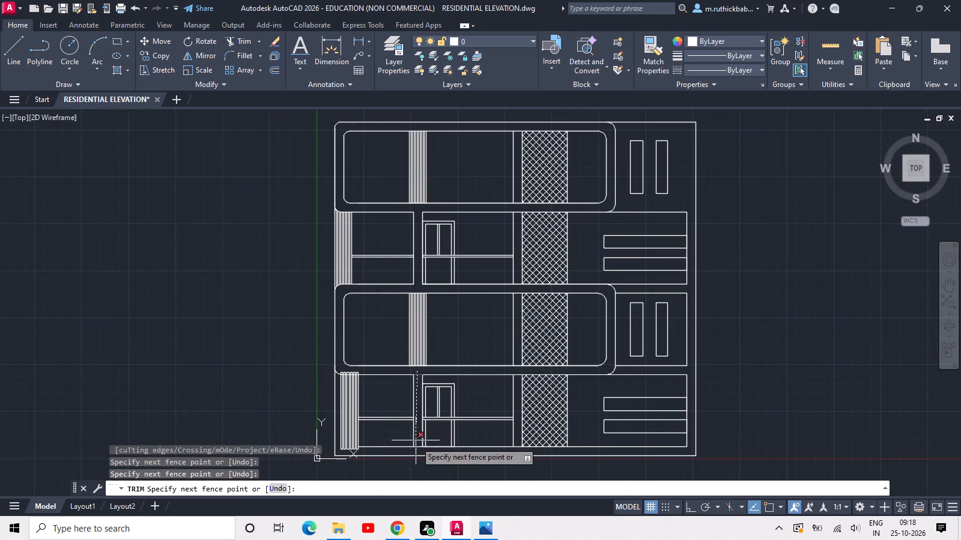
left_click(418, 449)
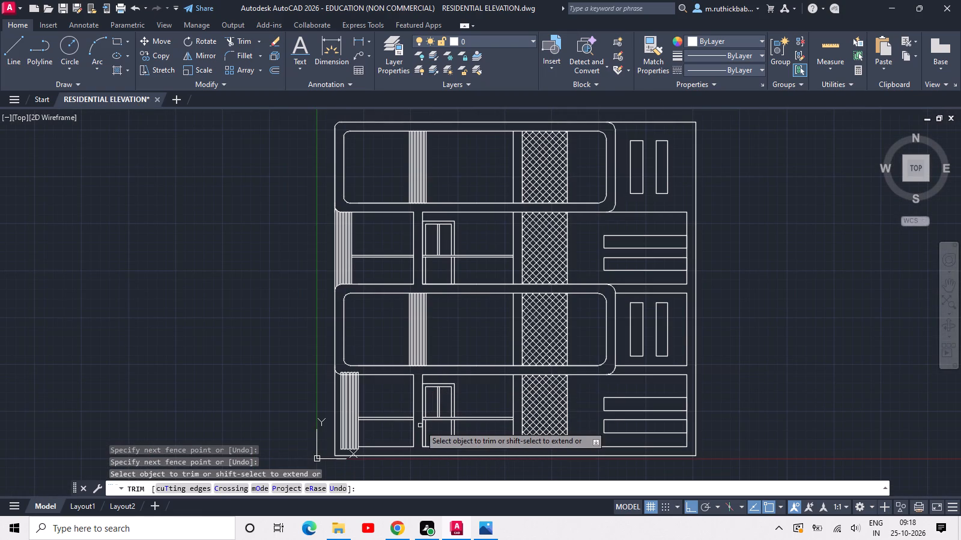
scroll(423, 418, "up", 5)
key("Escape")
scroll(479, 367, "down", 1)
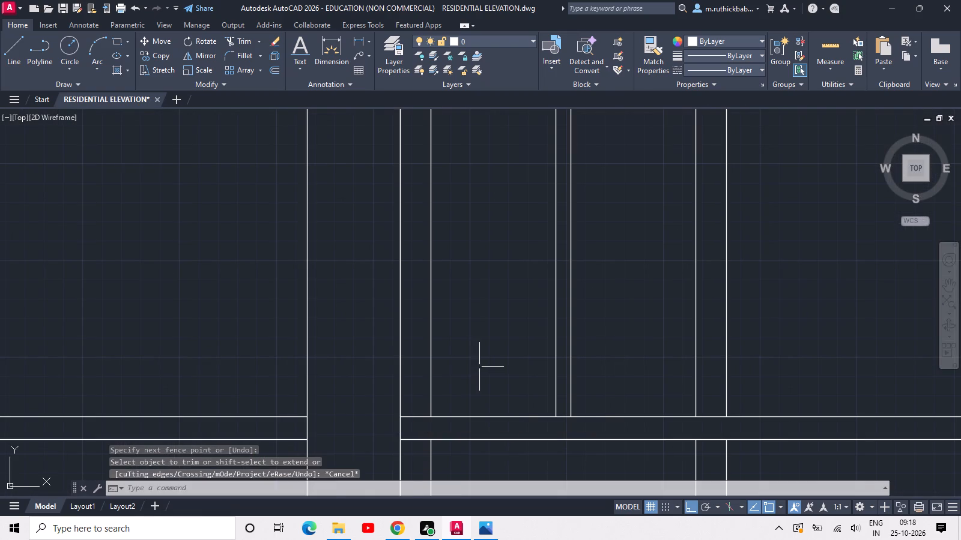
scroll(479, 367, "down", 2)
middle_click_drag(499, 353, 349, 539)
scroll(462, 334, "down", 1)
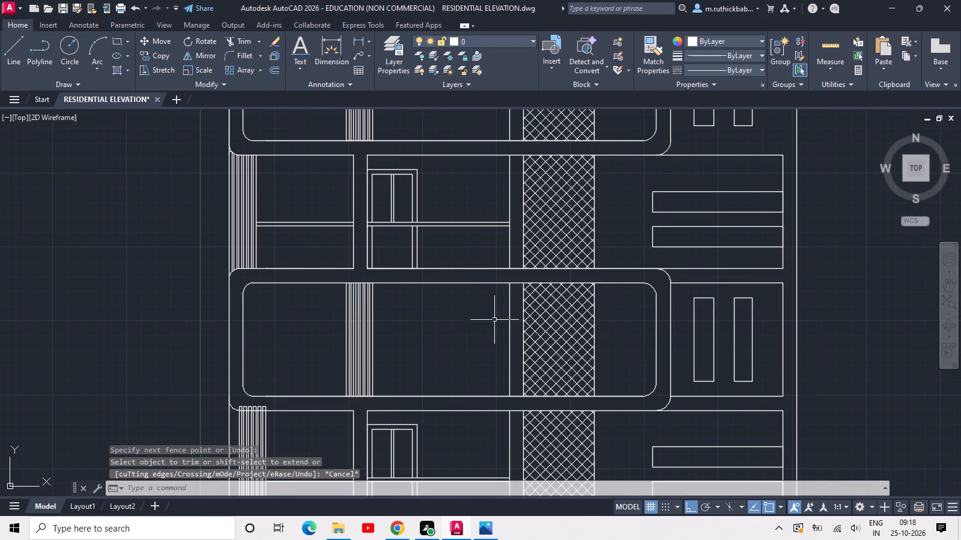
Trim the top edge line between the uppermost frame's rounded corner and the building's outer wall.
middle_click_drag(461, 379, 461, 395)
scroll(459, 385, "down", 2)
scroll(512, 277, "up", 2)
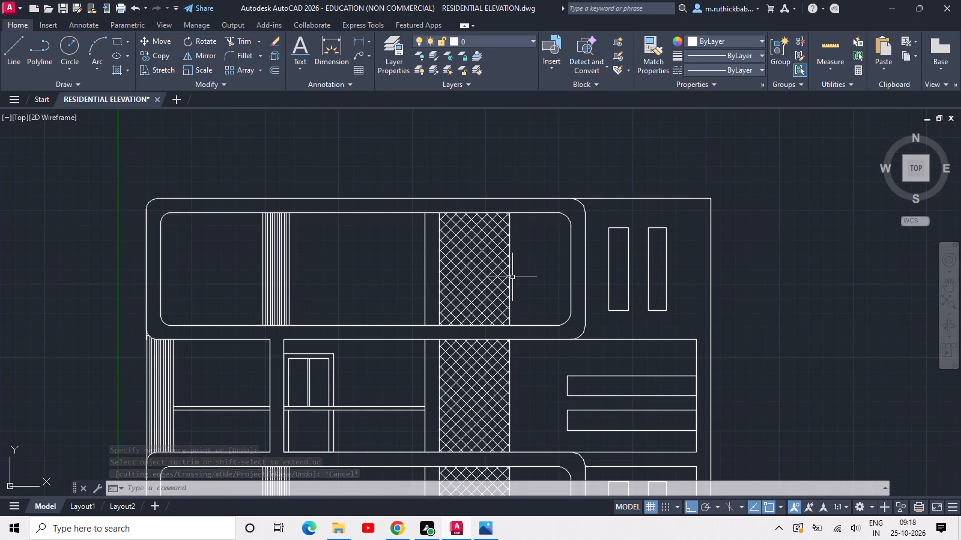
middle_click_drag(536, 263, 538, 281)
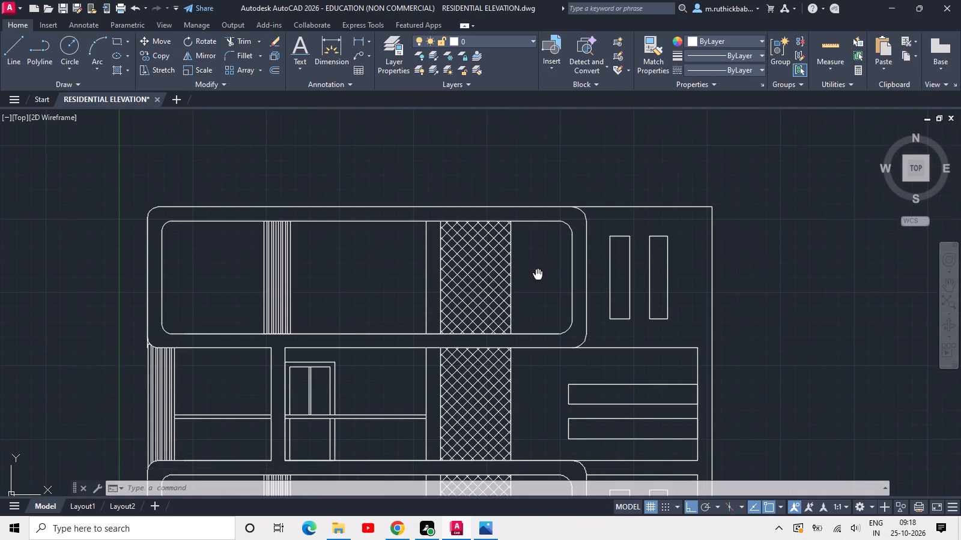
middle_click_drag(538, 281, 501, 412)
scroll(593, 350, "up", 3)
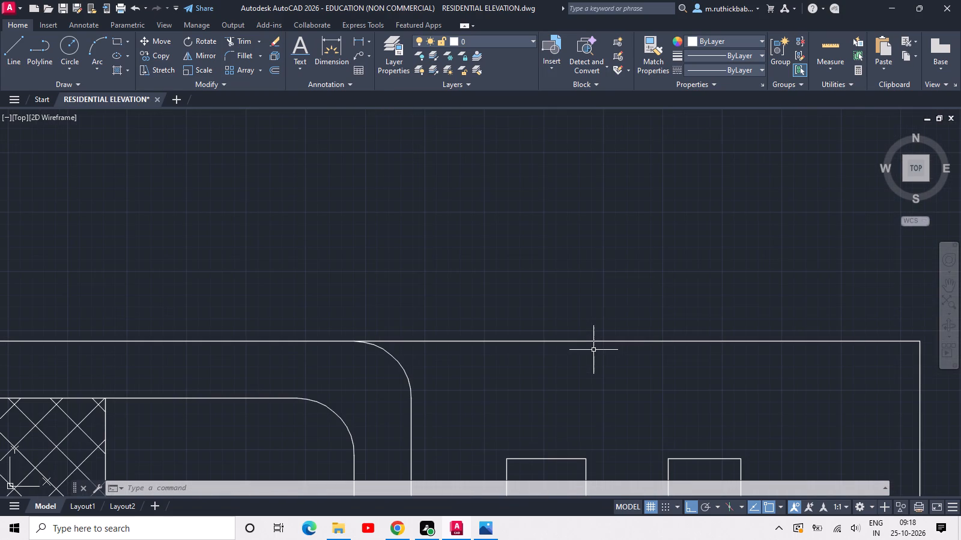
key("t")
key("r")
key("space")
left_click_drag(593, 367, 598, 359)
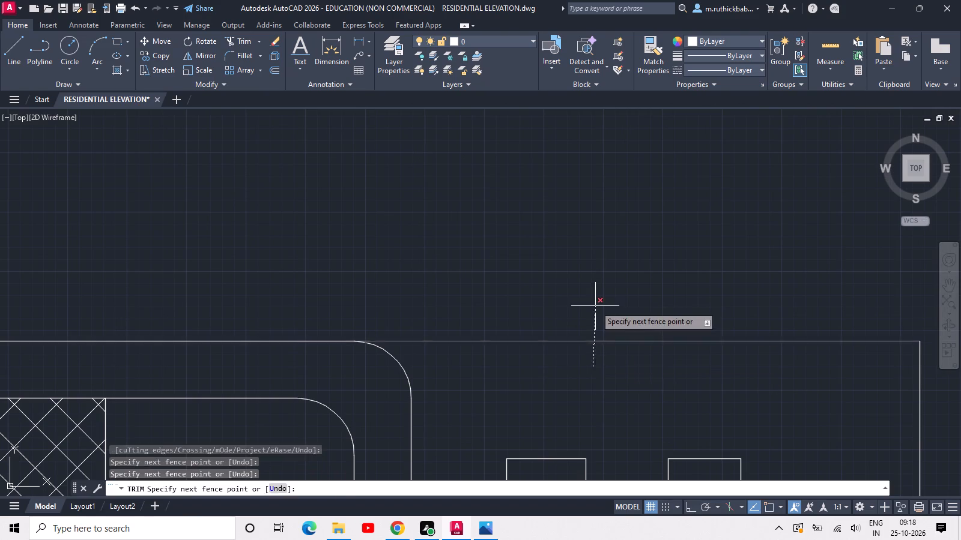
left_click(595, 306)
key("Escape")
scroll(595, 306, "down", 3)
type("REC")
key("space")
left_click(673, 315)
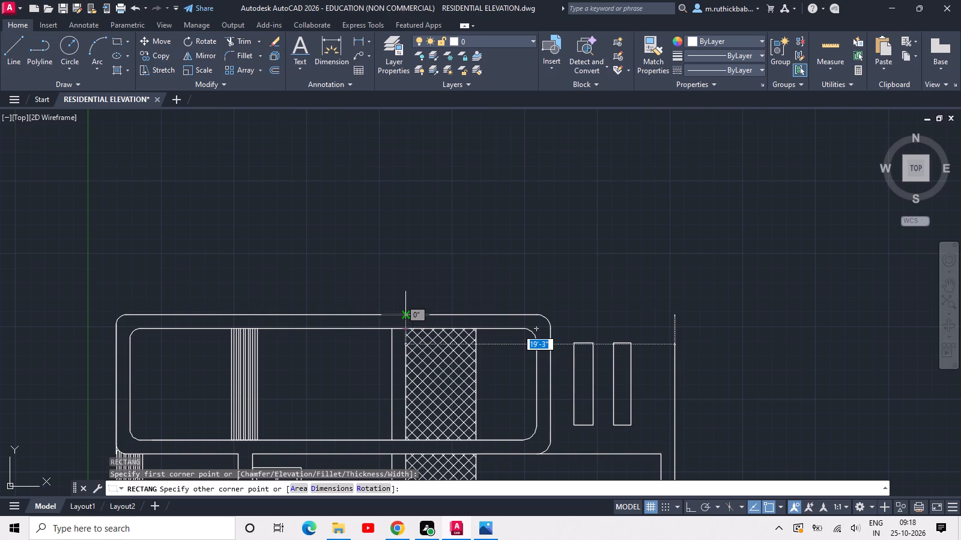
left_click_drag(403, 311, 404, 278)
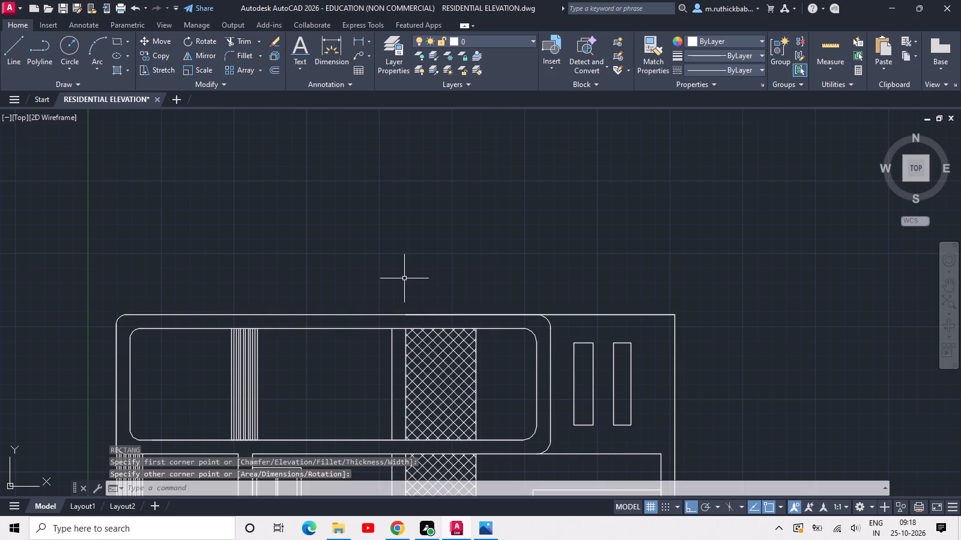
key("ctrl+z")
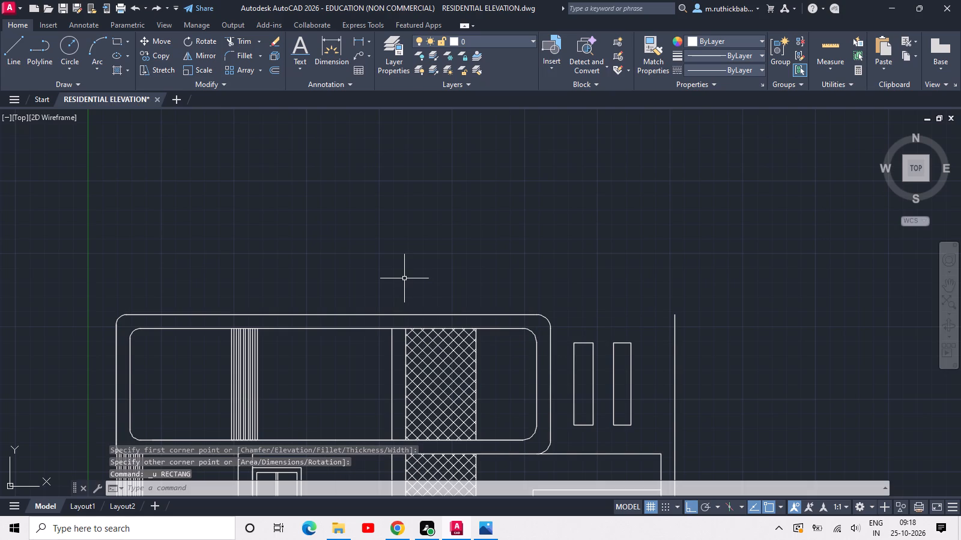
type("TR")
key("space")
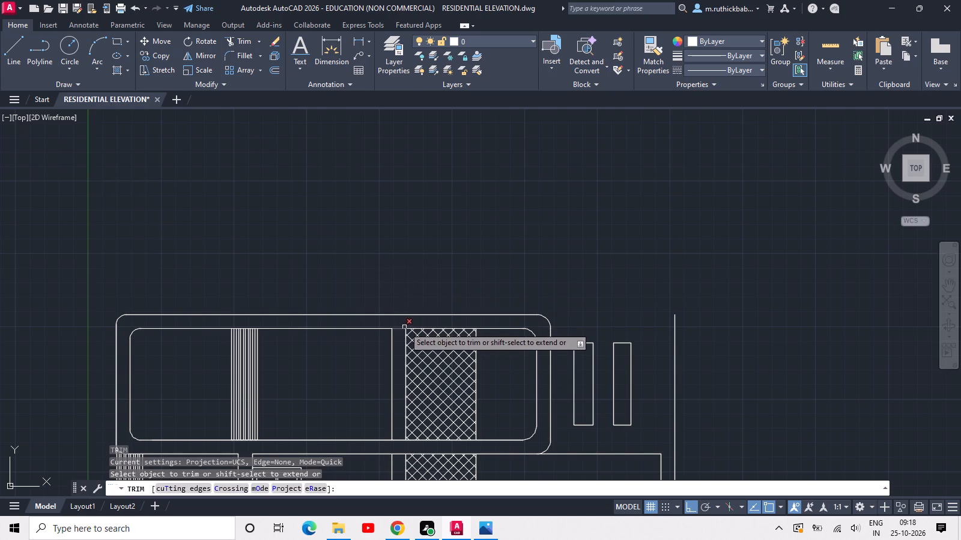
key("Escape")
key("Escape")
Draw a 19'-3" wide, 7' high rectangle above the roof, from the outer wall's top end to the mesh panel's far edge.
type("REC")
key("space")
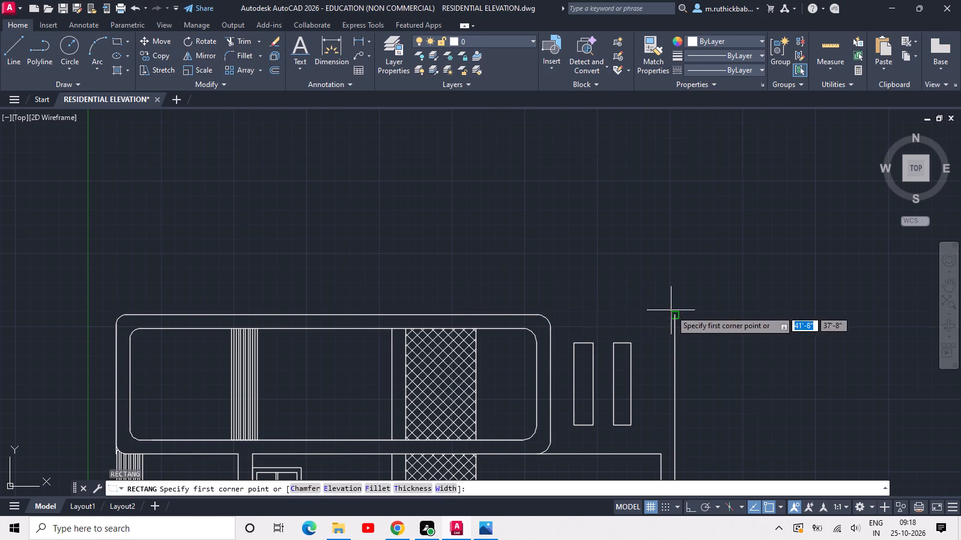
left_click(678, 311)
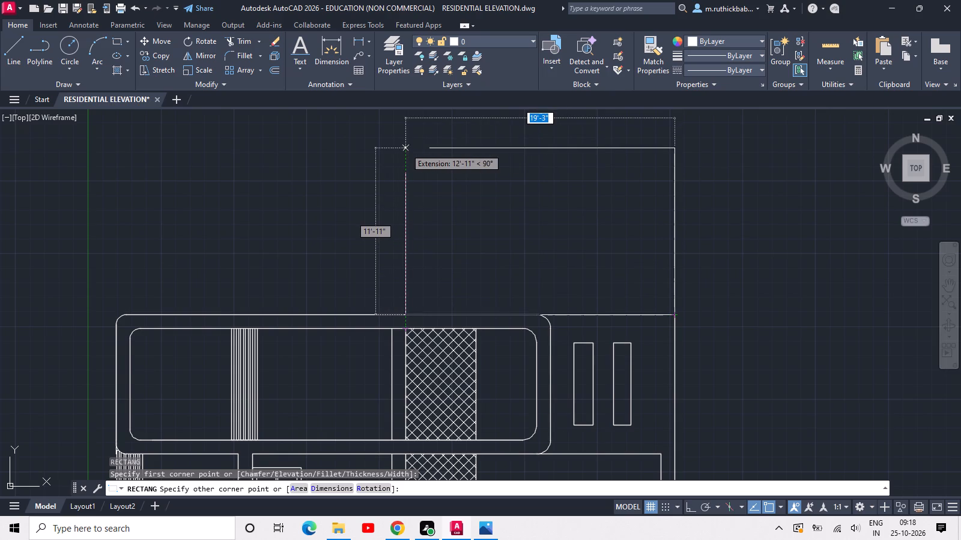
key("Tab")
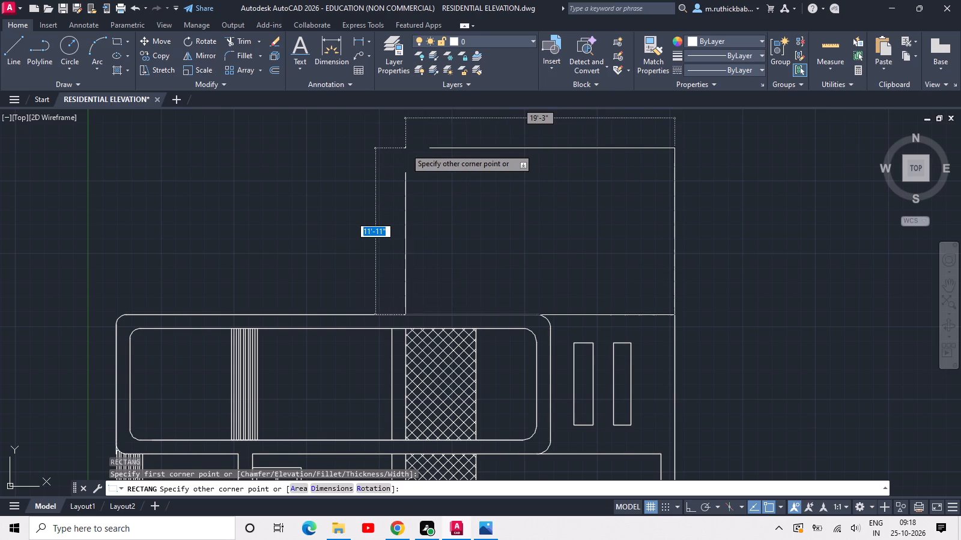
type("7'")
key("Return")
key("Escape")
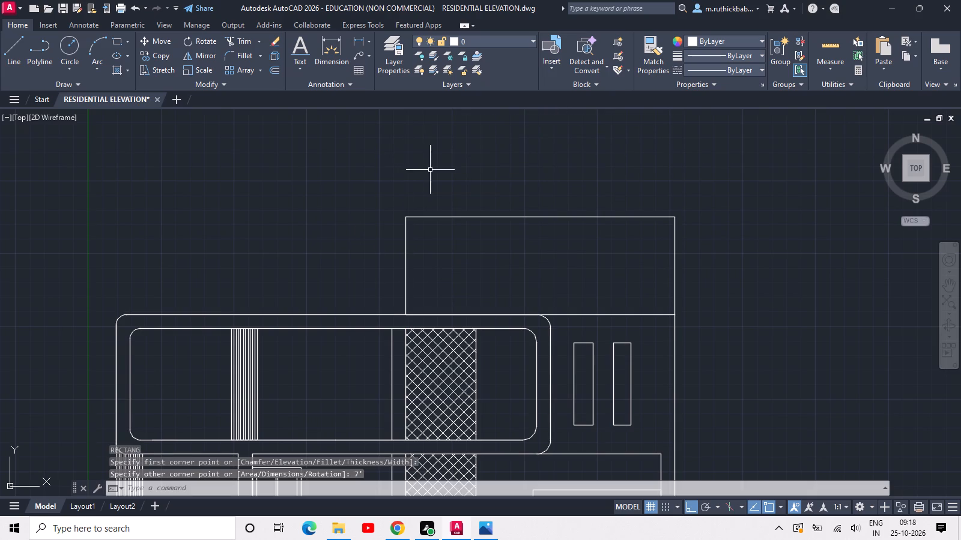
key("Escape")
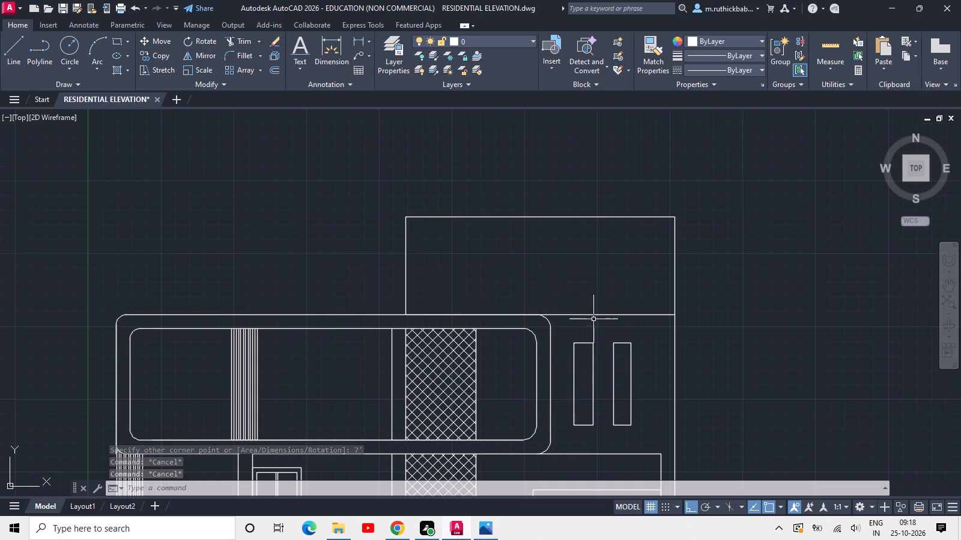
Explode the rooftop rectangle and trim its bottom edge between the frame's rounded corner and the outer wall.
left_click(625, 320)
left_click(591, 283)
key("x")
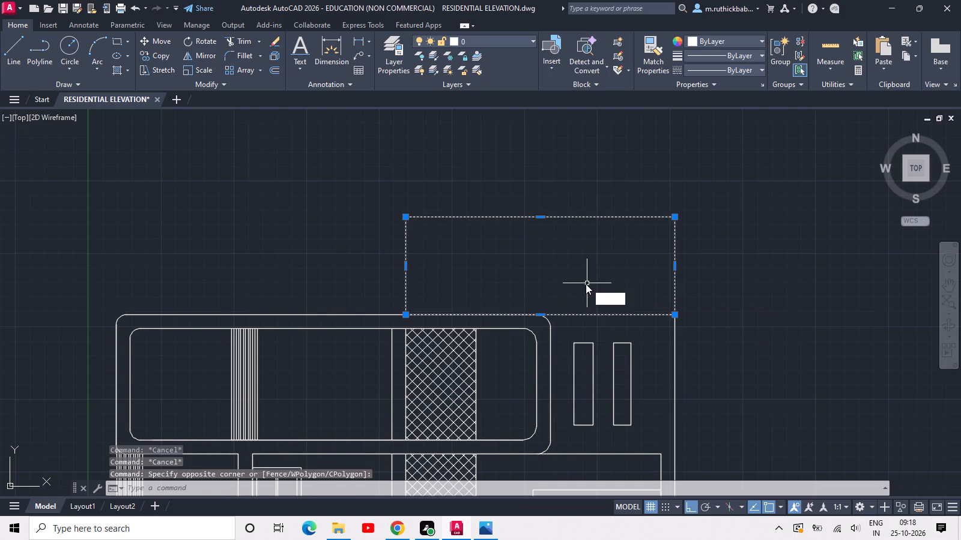
key("space")
type("TR")
key("space")
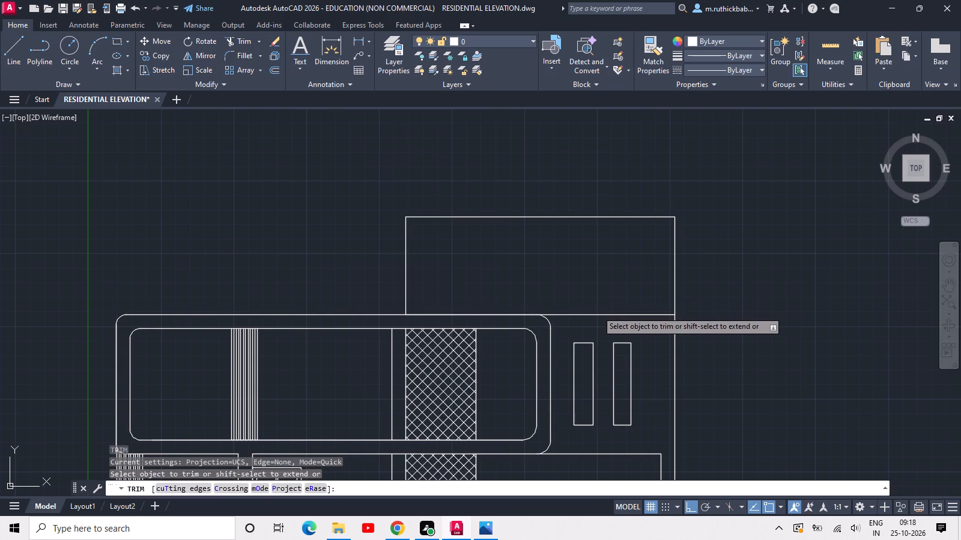
left_click(598, 316)
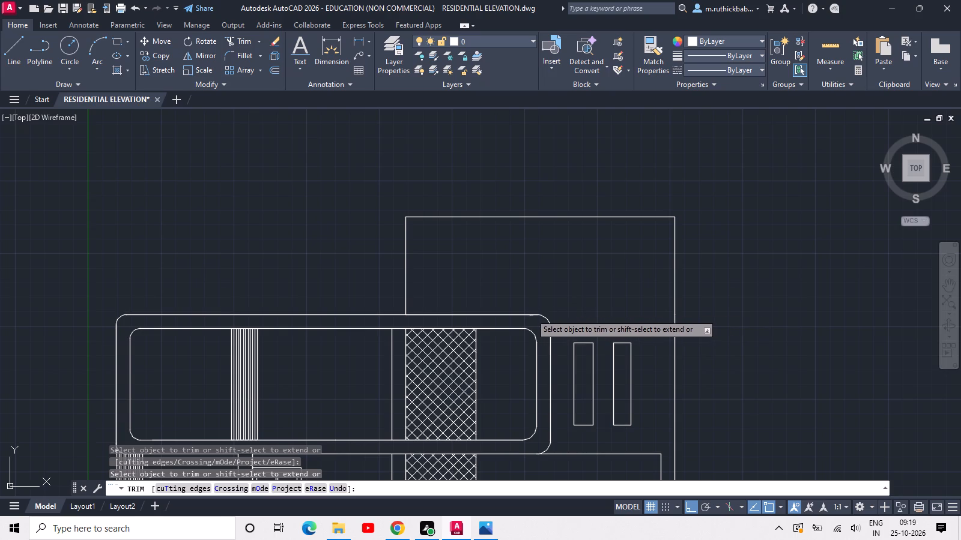
key("Escape")
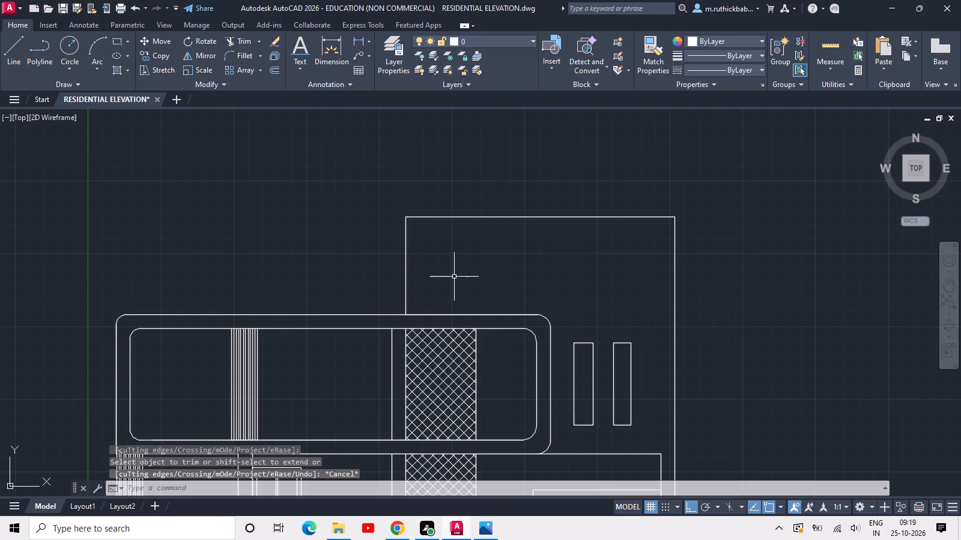
Offset the rooftop outline's left edge 9" outward and its top edge 9" inward.
type("OFF")
key("space")
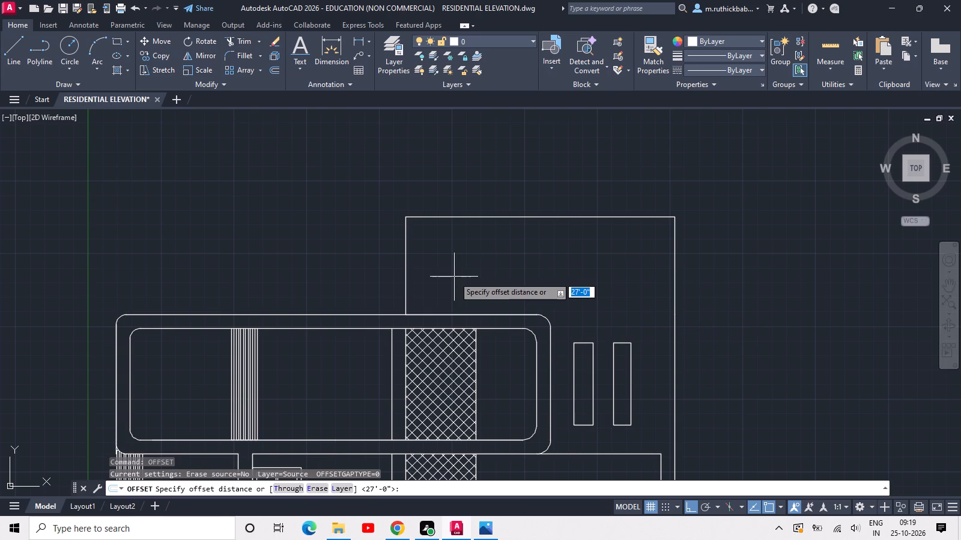
type("9")
key("space")
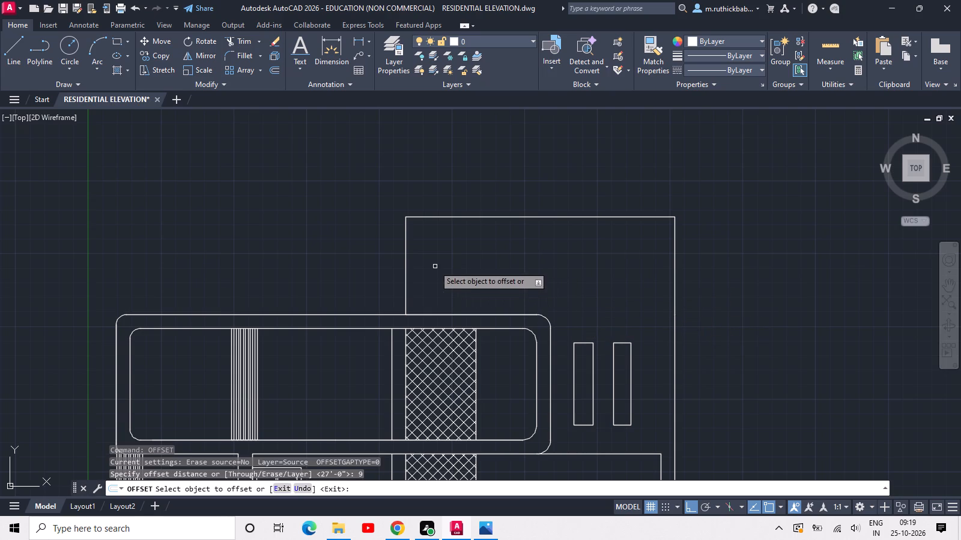
left_click(405, 258)
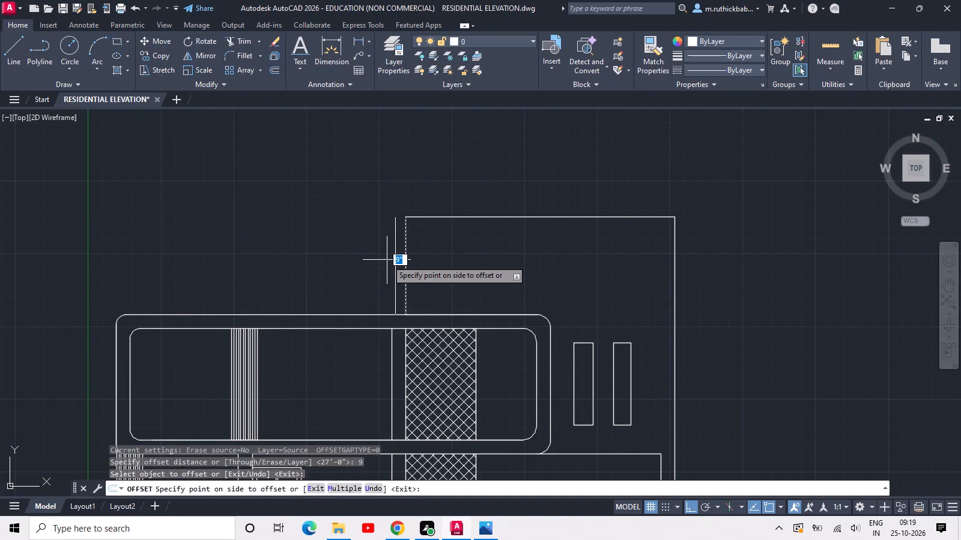
left_click(387, 260)
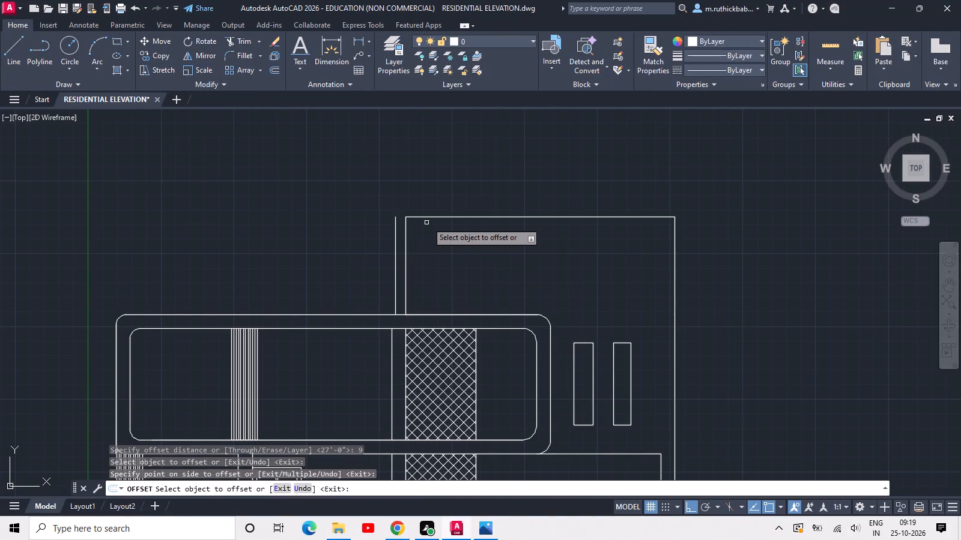
left_click(429, 219)
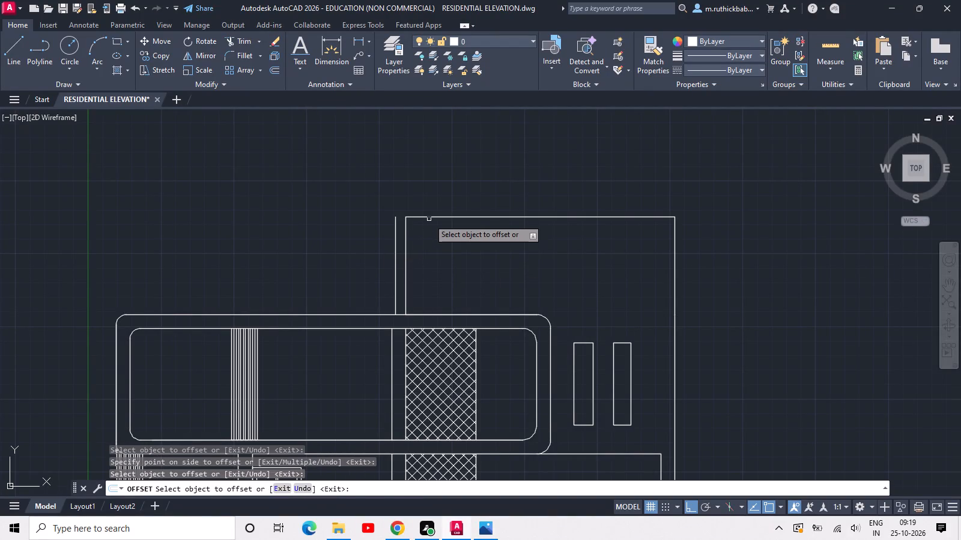
left_click(429, 218)
left_click(423, 233)
key("Escape")
Trim the inner vertical line's segment between the two horizontal lines at the rooftop outline's upper-left corner.
scroll(396, 219, "up", 2)
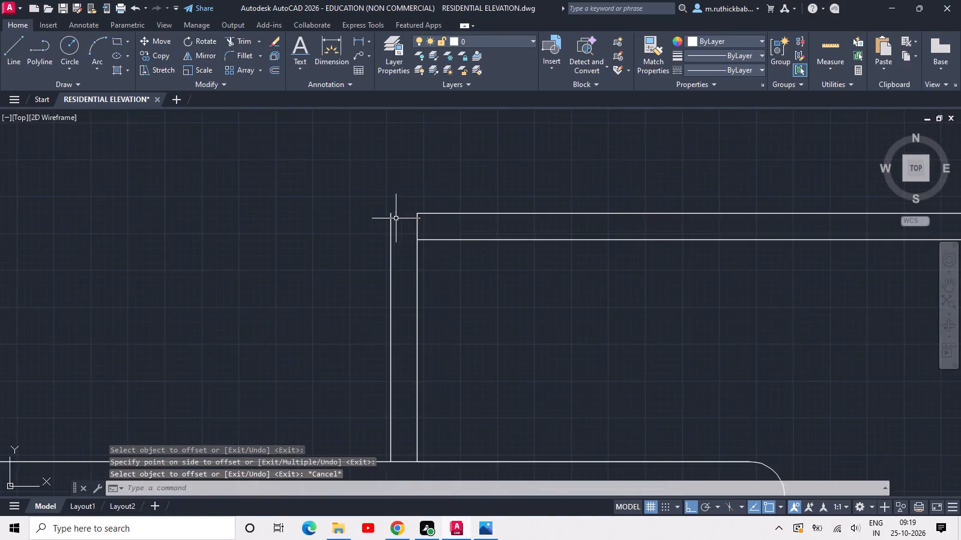
scroll(396, 218, "up", 3)
key("e")
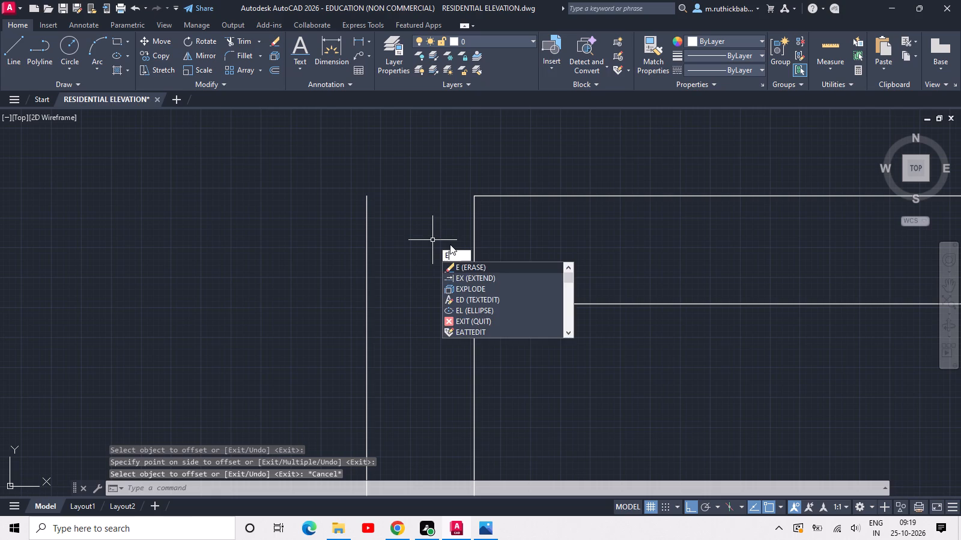
key("Escape")
type("TR")
key("space")
key("space")
left_click(505, 247)
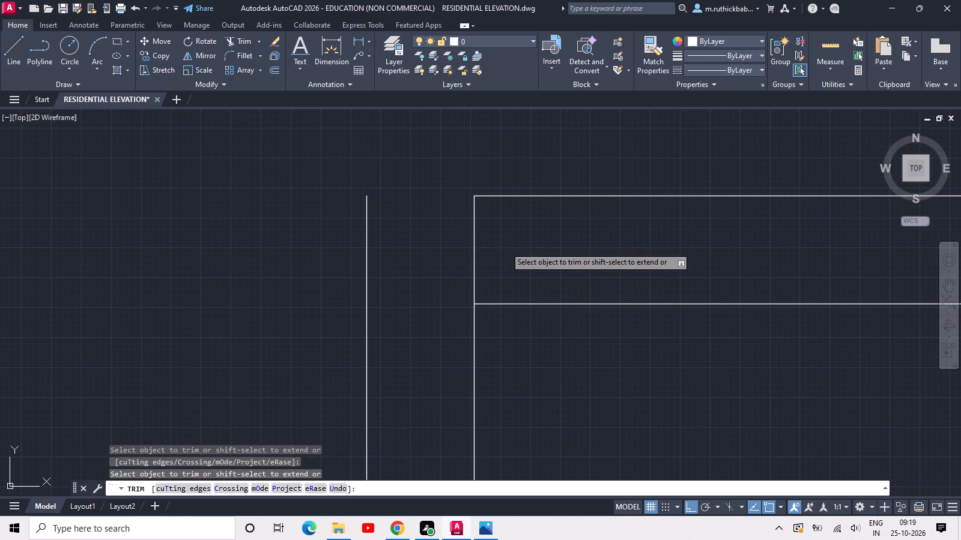
left_click(450, 250)
key("Escape")
Extend the rooftop outline's uppermost horizontal line to the outer left vertical line.
type("EX")
key("space")
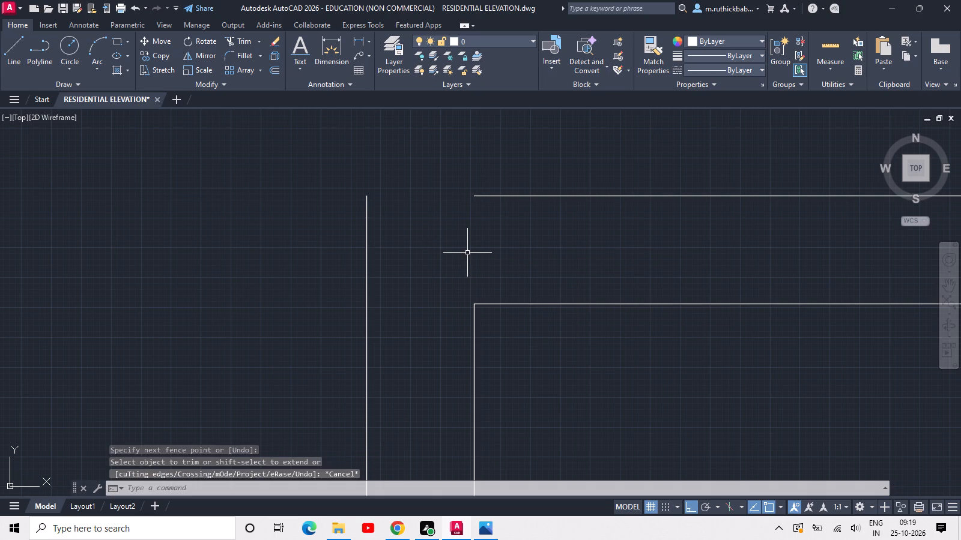
left_click(538, 236)
left_click(495, 151)
key("Escape")
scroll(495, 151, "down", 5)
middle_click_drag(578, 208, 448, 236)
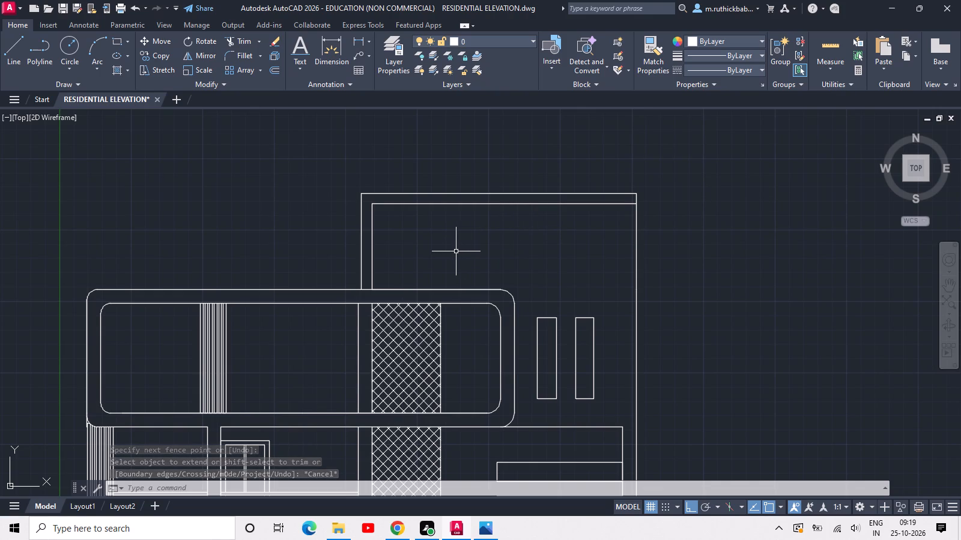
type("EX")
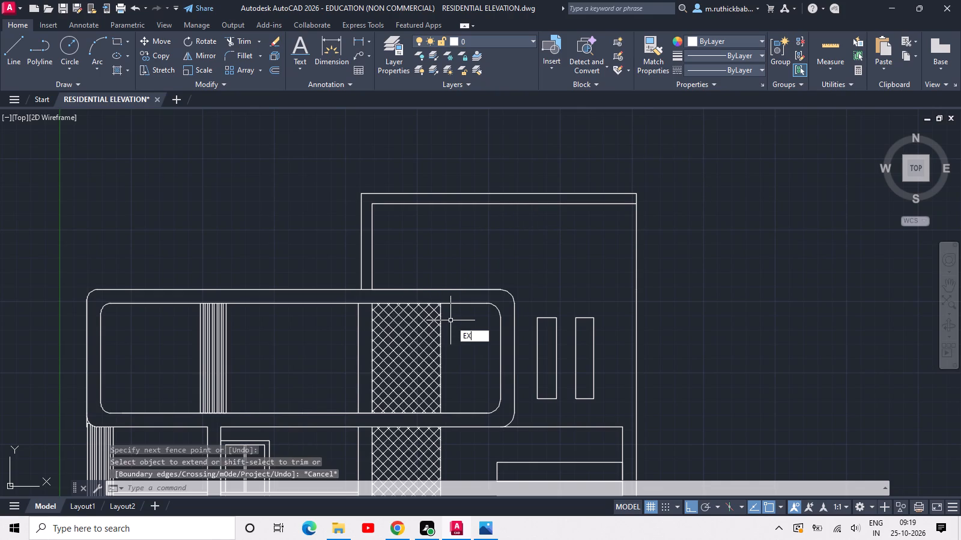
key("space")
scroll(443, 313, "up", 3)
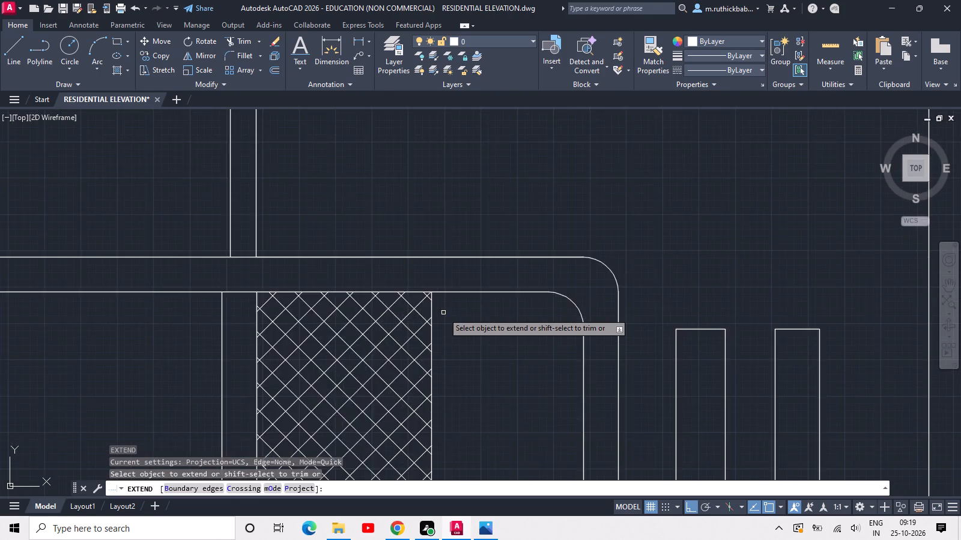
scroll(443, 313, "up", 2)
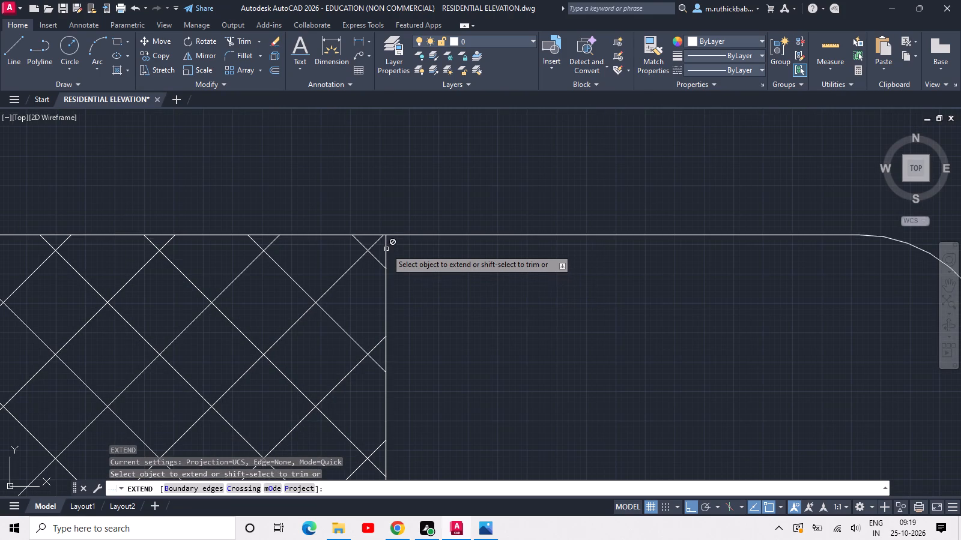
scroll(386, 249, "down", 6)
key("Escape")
Draw a vertical line in line with the mesh panel's right edge, from the frame's top edge up to the rooftop outline's inner top line.
type("L")
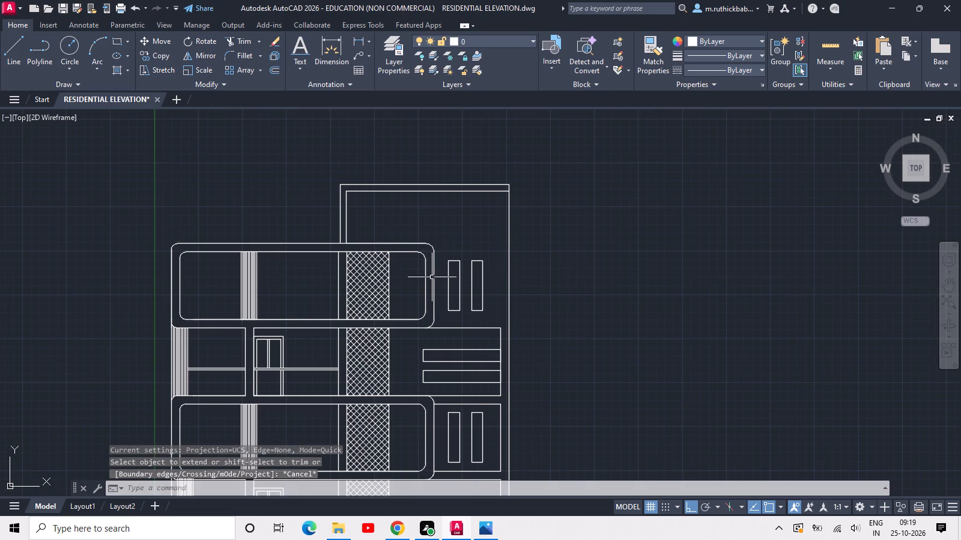
key("space")
scroll(381, 250, "up", 4)
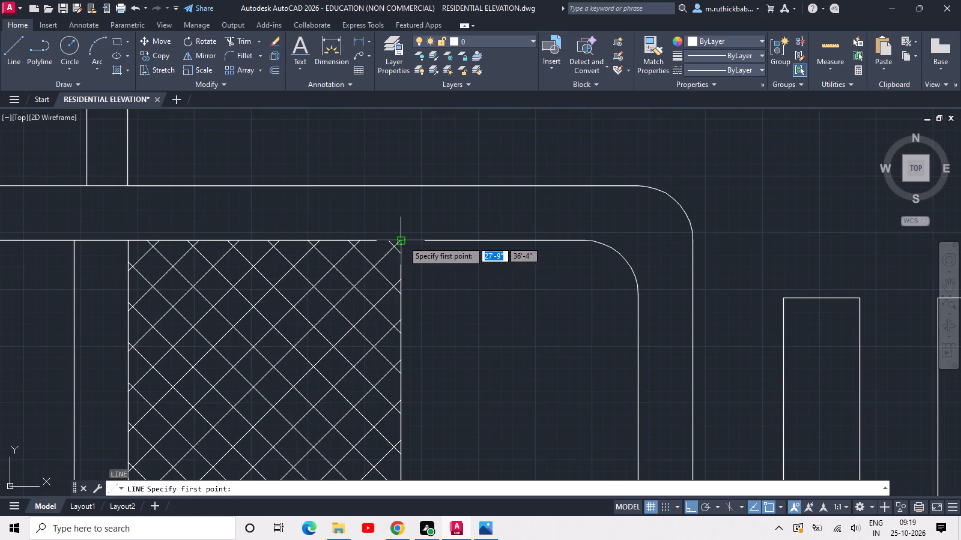
left_click(400, 187)
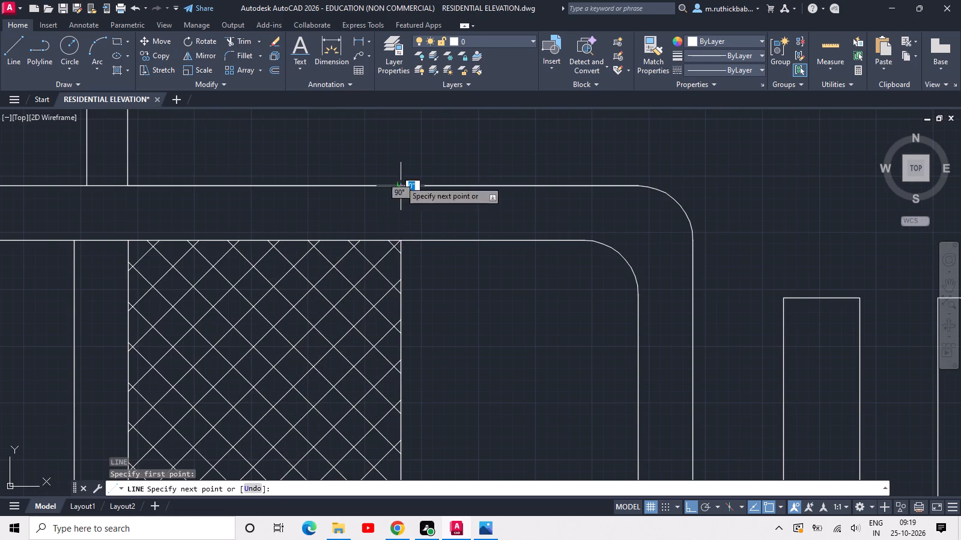
middle_click_drag(401, 169, 422, 379)
scroll(422, 379, "down", 2)
left_click(420, 254)
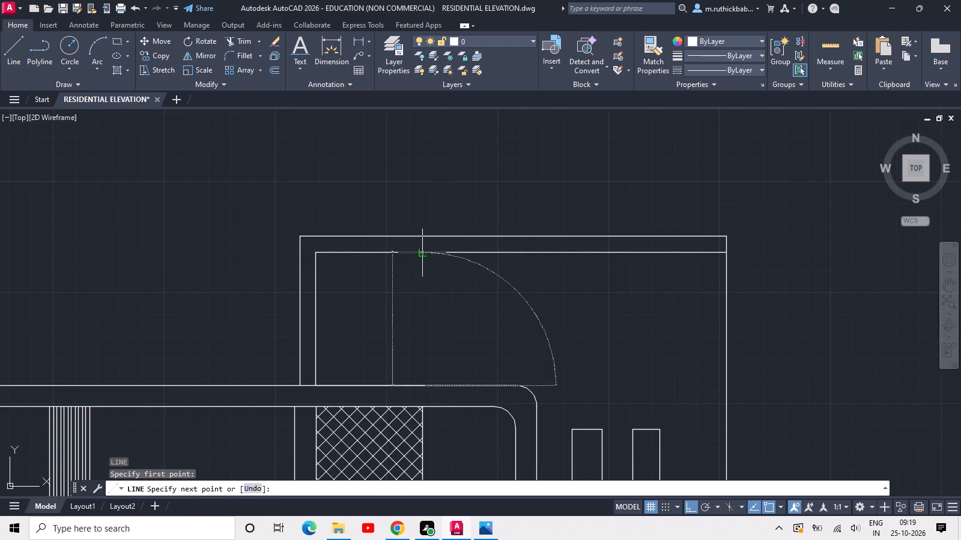
key("Escape")
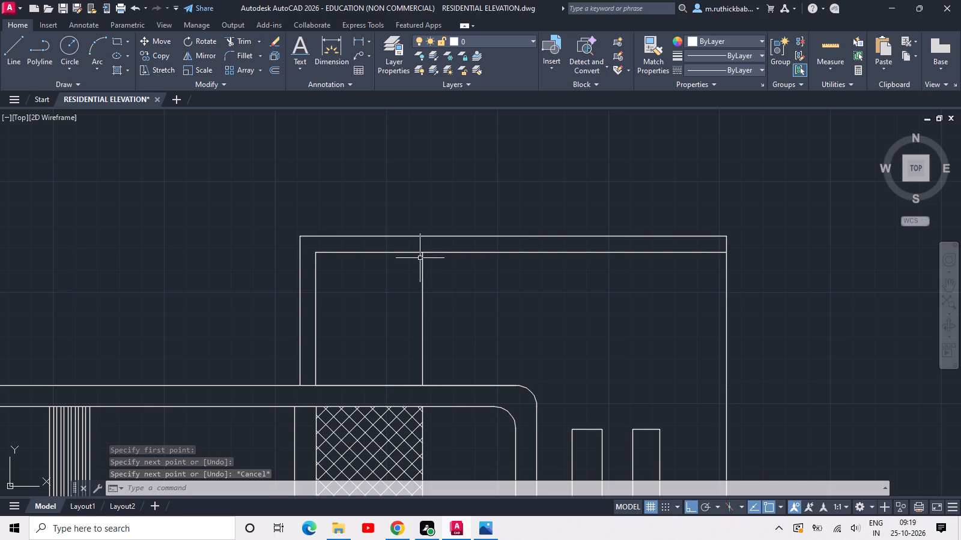
Copy the rooftop vertical line above the mesh panel as a 10-item array fitted leftward to just inside the inner left line.
type("CO")
key("space")
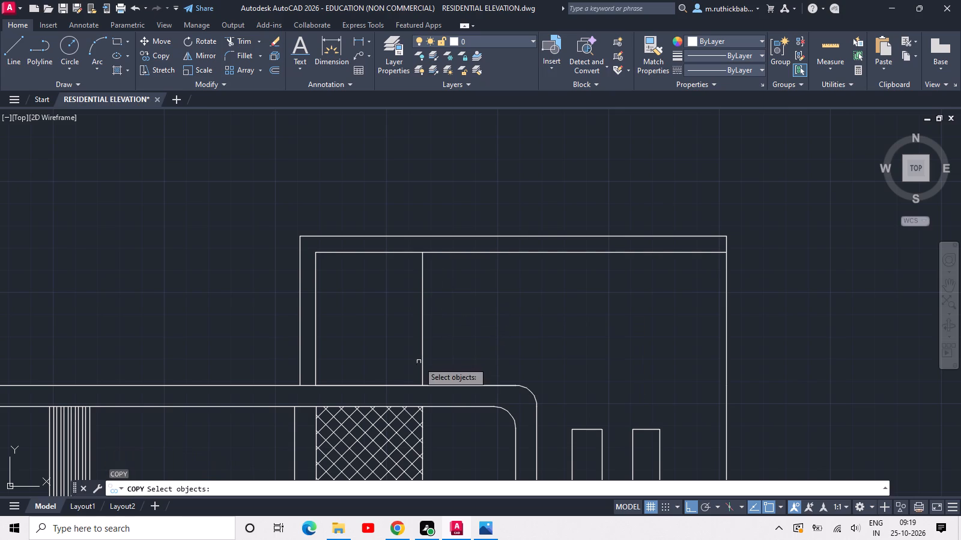
left_click(399, 337)
left_click(462, 300)
left_click_drag(461, 310, 453, 314)
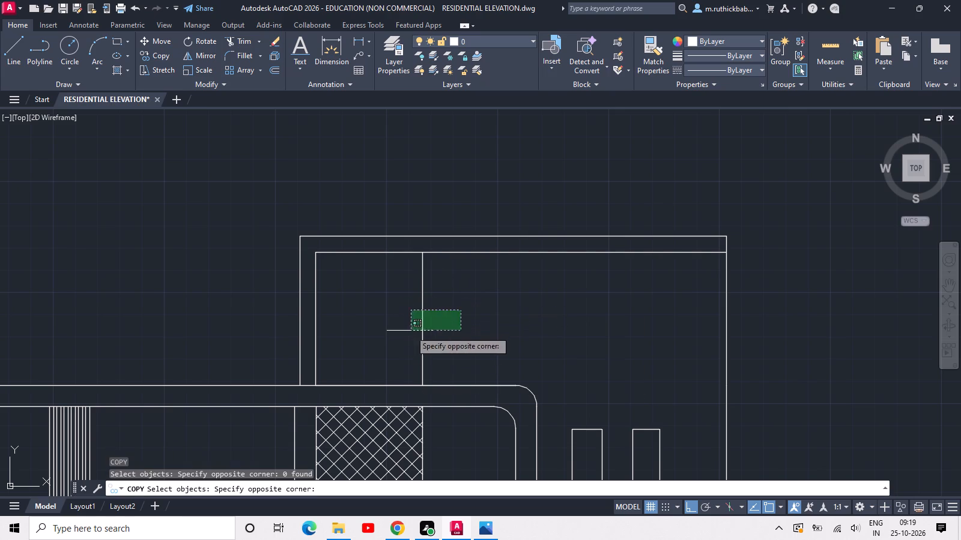
left_click(394, 338)
key("space")
left_click(421, 386)
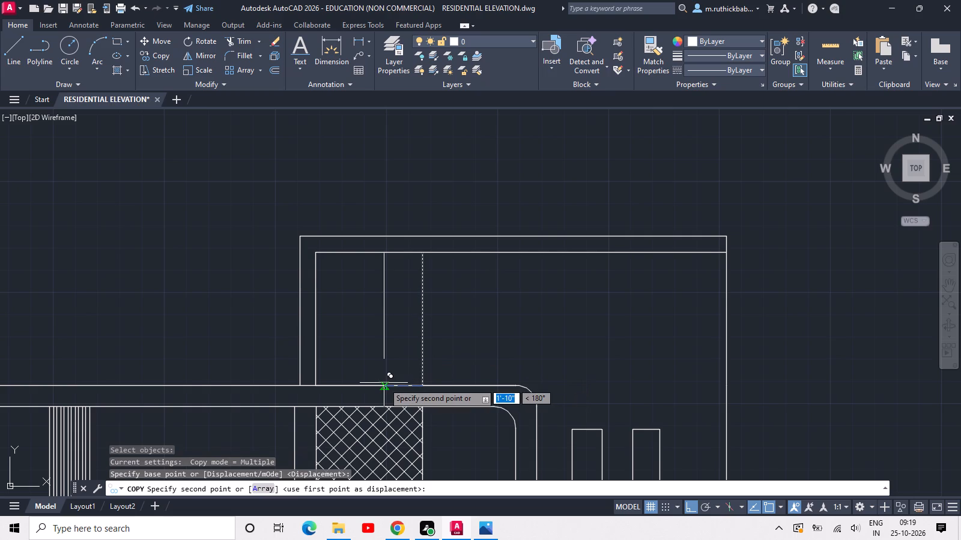
type("ARR 10")
key("space")
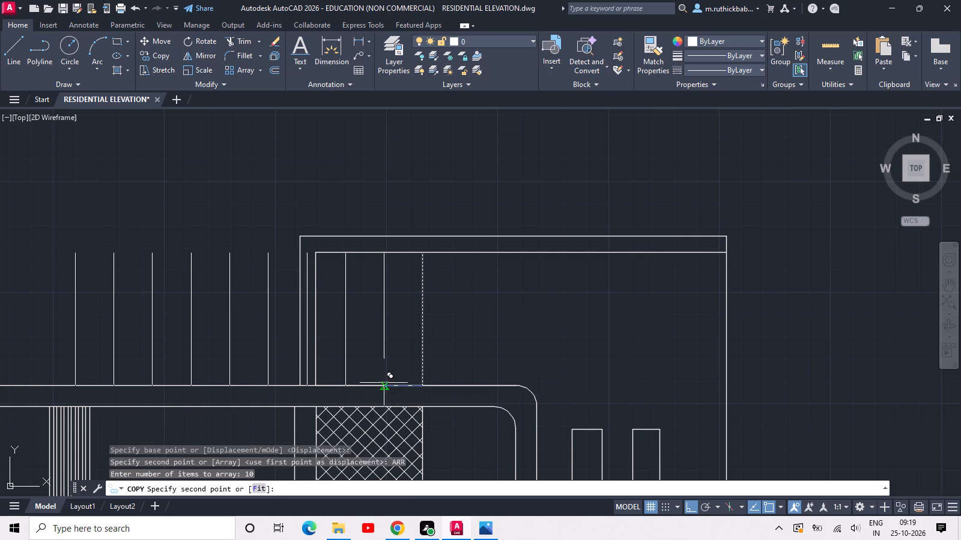
type("F")
key("space")
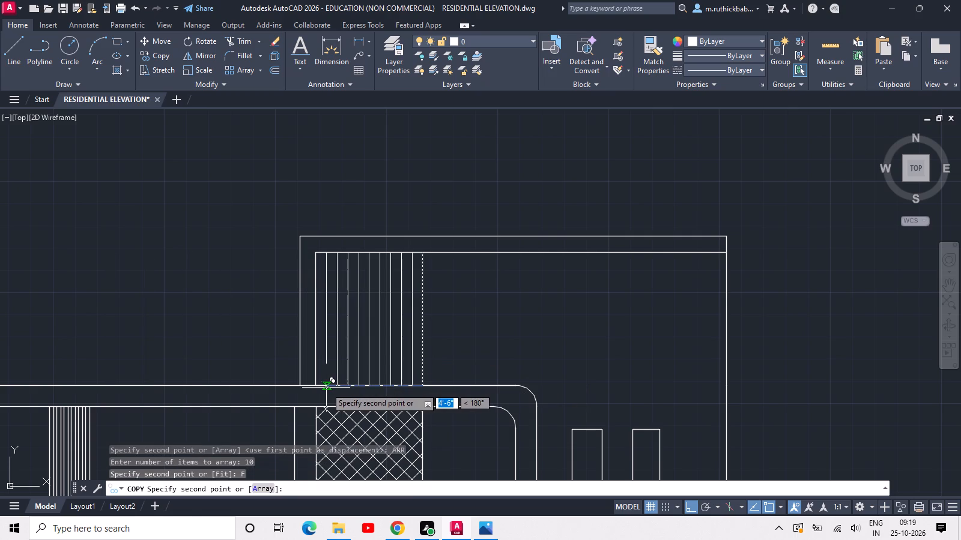
left_click(324, 386)
key("Escape")
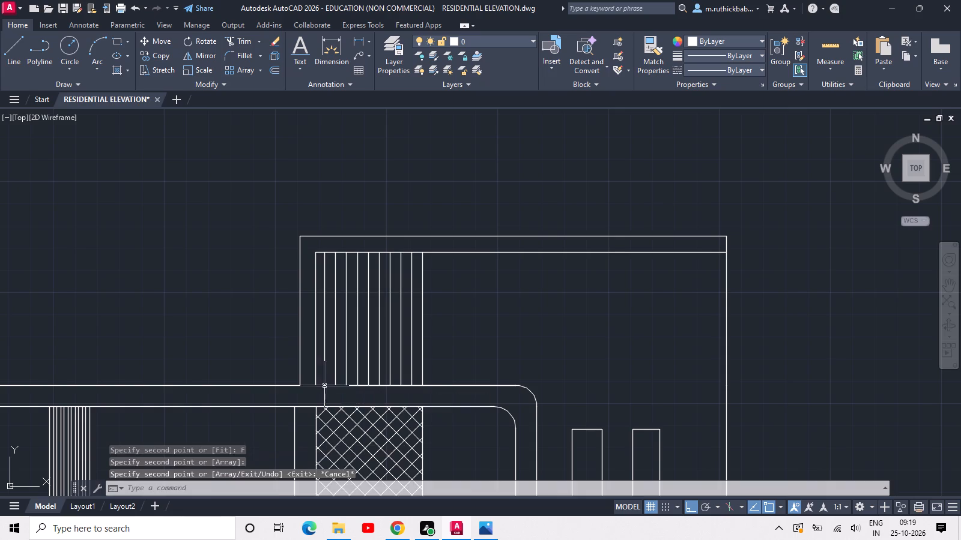
Save the drawing.
scroll(404, 367, "down", 2)
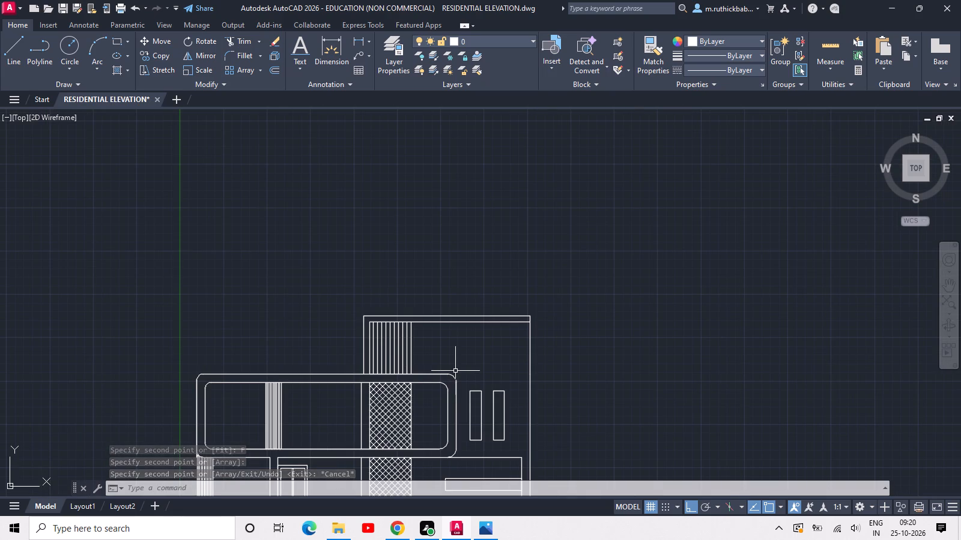
scroll(455, 371, "down", 3)
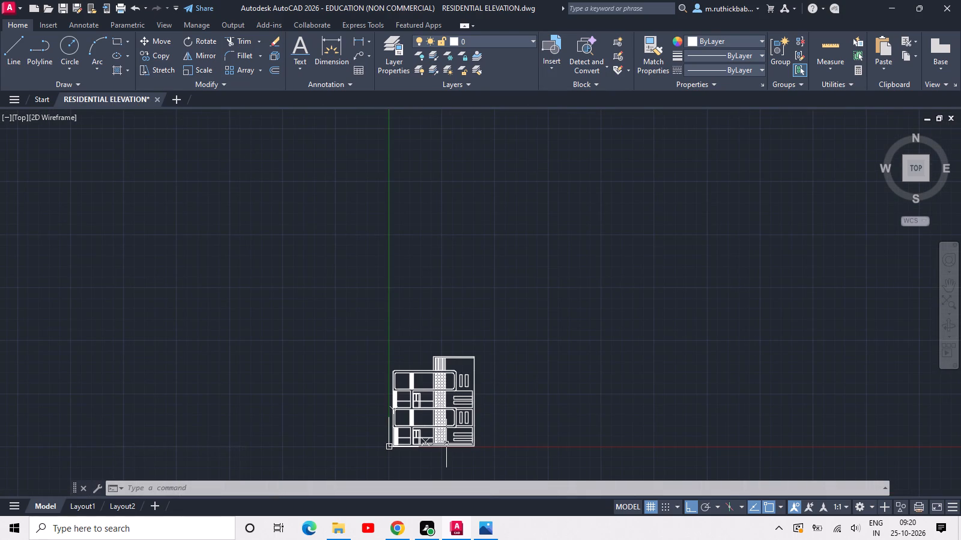
key("ctrl+s")
key("ctrl+s")
Draw a rectangle about 11'-8" by 5'-10" across the slats in the lower rounded frame, standing on its inner bottom line.
scroll(446, 443, "up", 4)
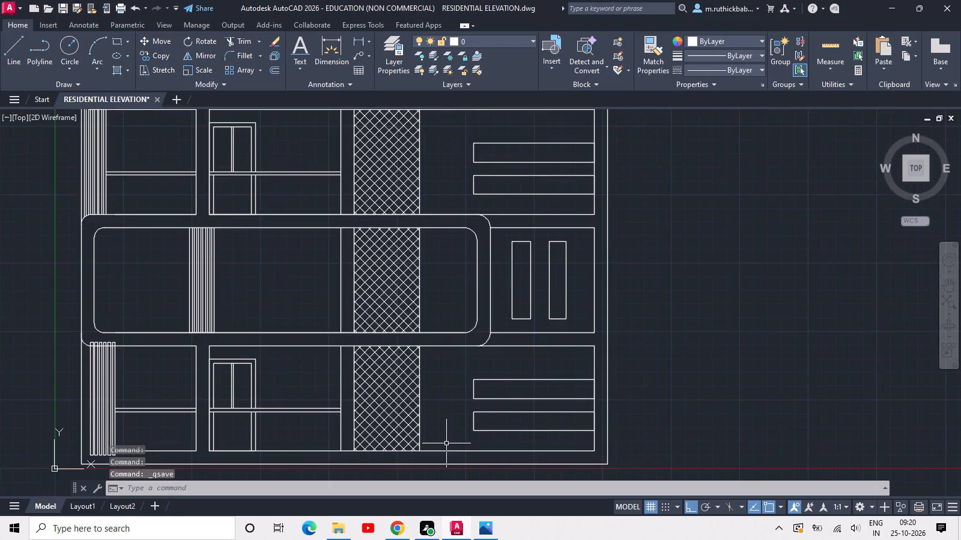
middle_click_drag(446, 443, 506, 337)
scroll(366, 347, "down", 1)
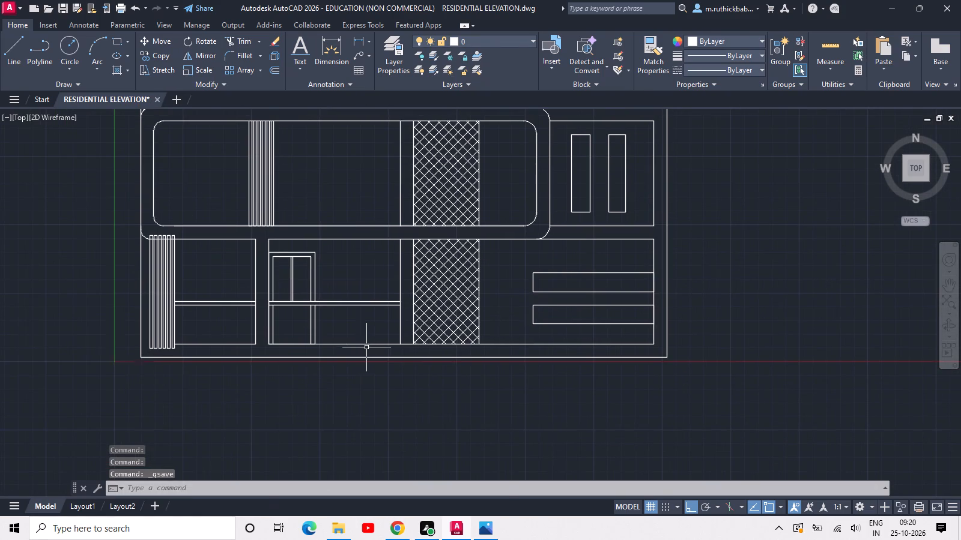
scroll(366, 347, "down", 1)
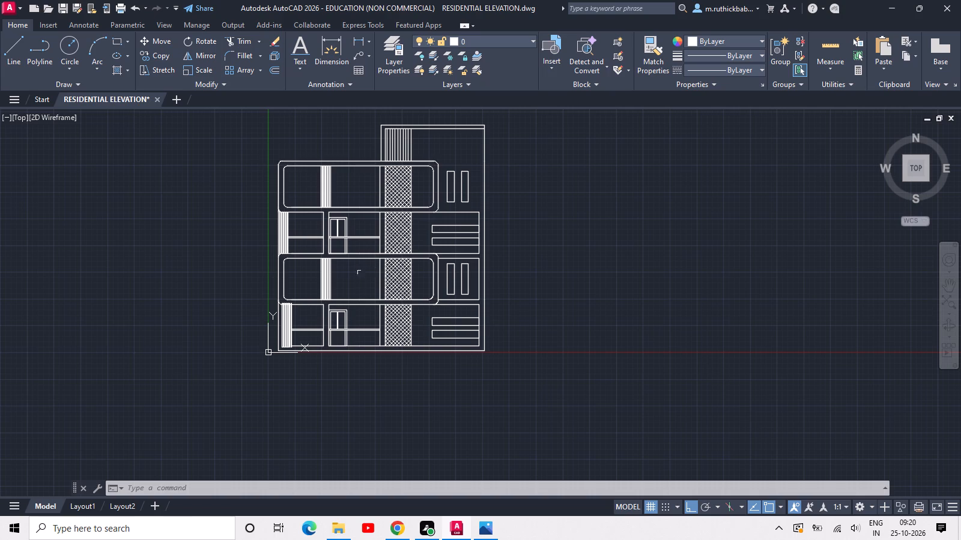
scroll(326, 277, "up", 3)
type("REC")
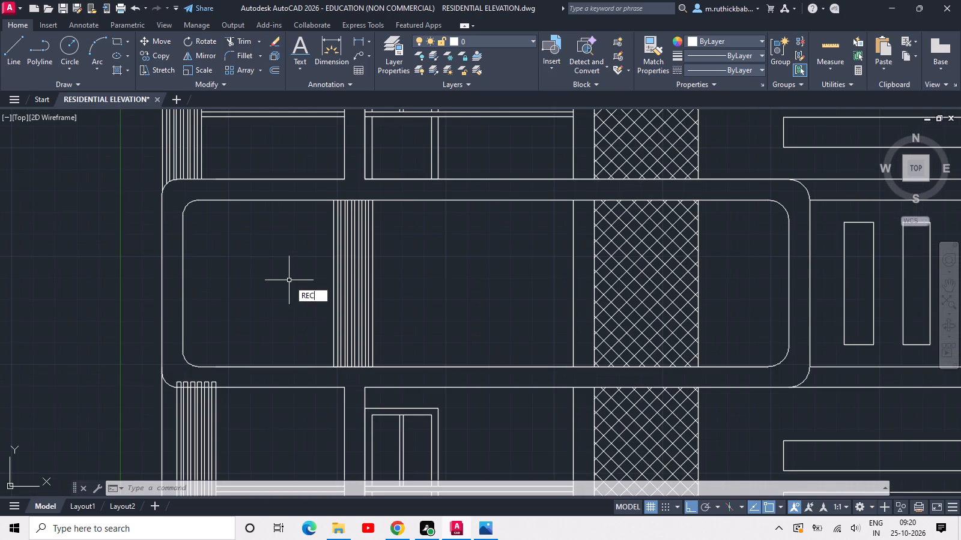
key("space")
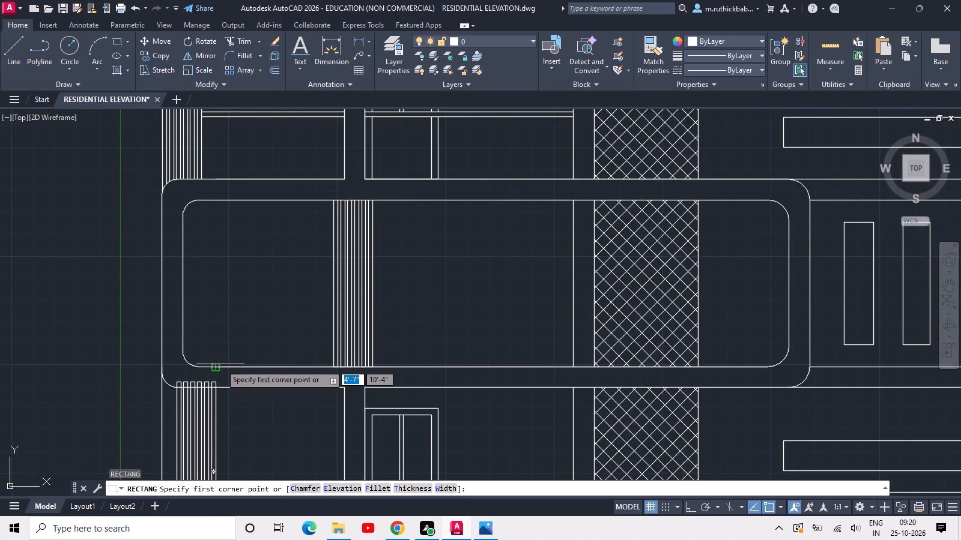
left_click_drag(218, 367, 218, 361)
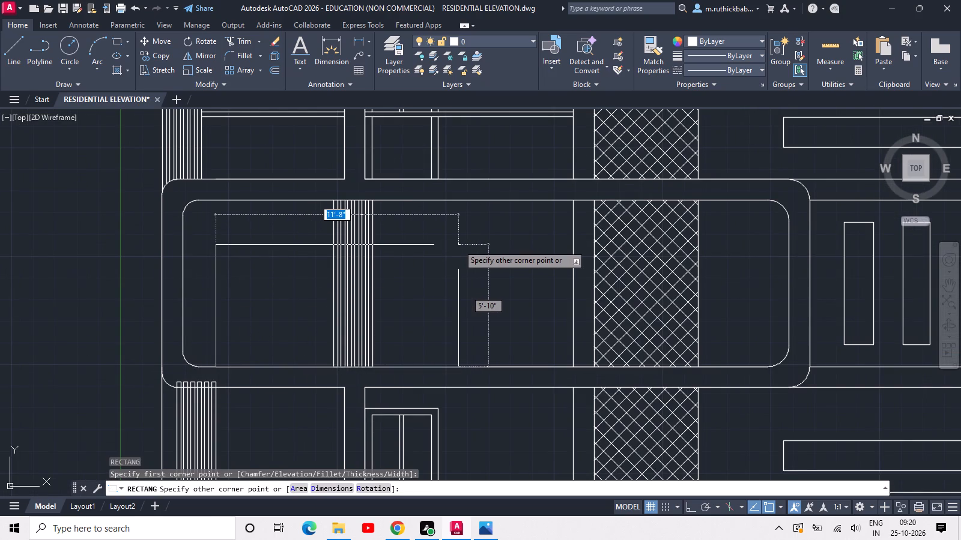
left_click(461, 244)
key("Escape")
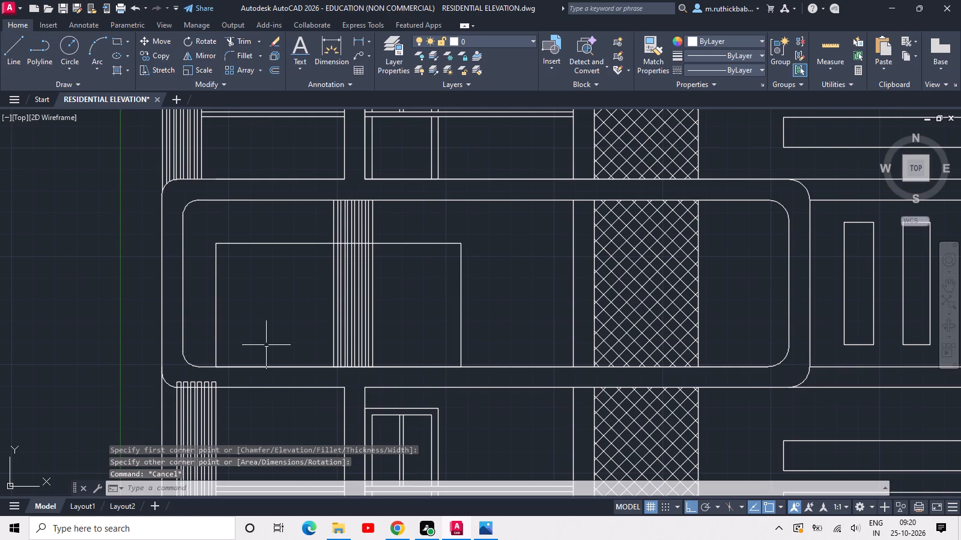
Explode the new rectangle and join its left, top and right sides into one polyline.
left_click_drag(265, 317, 259, 309)
left_click(210, 221)
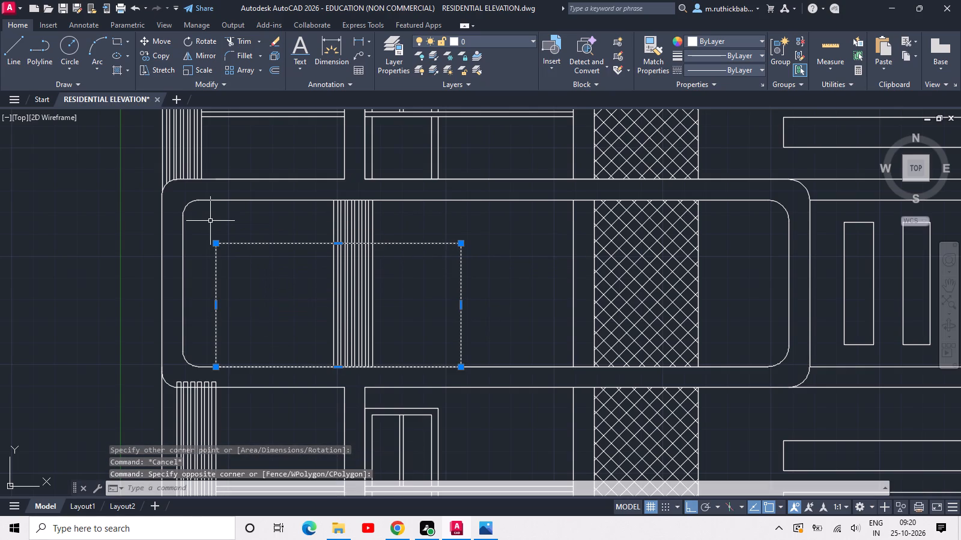
type("X")
key("space")
left_click_drag(293, 269, 280, 263)
left_click(205, 231)
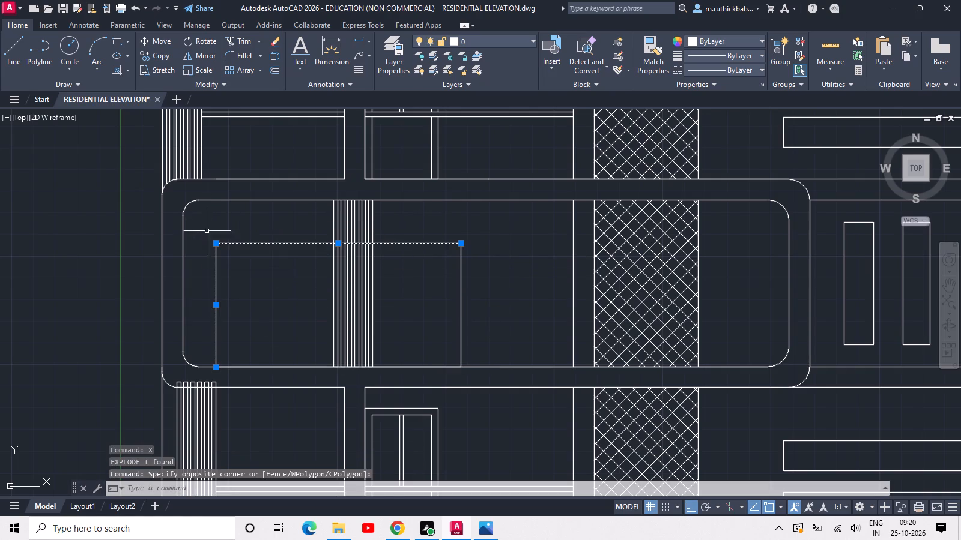
left_click_drag(483, 258, 469, 265)
left_click(390, 297)
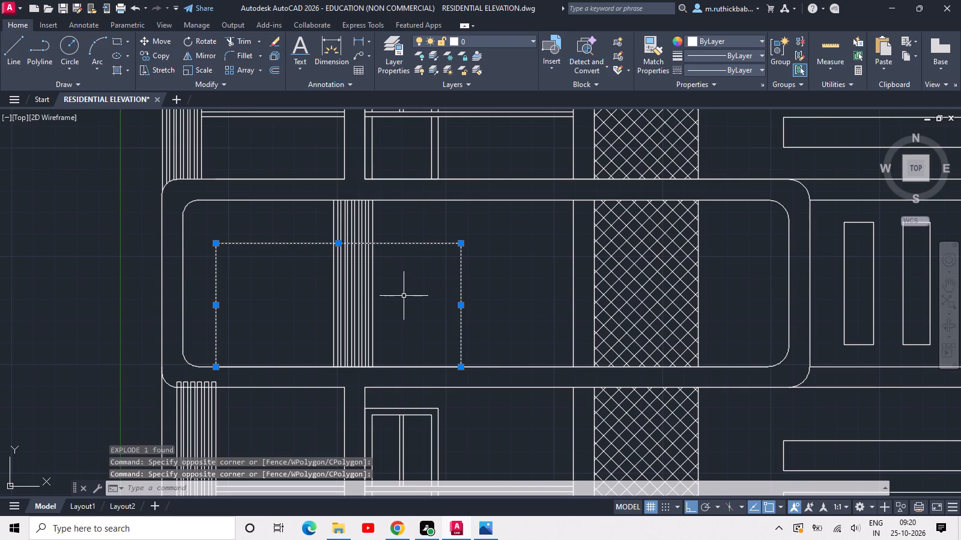
key("j")
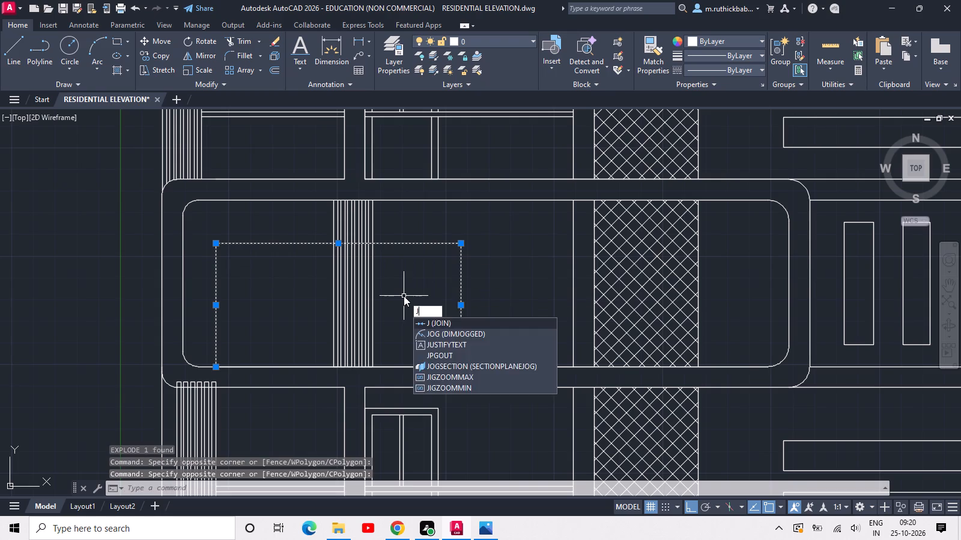
key("space")
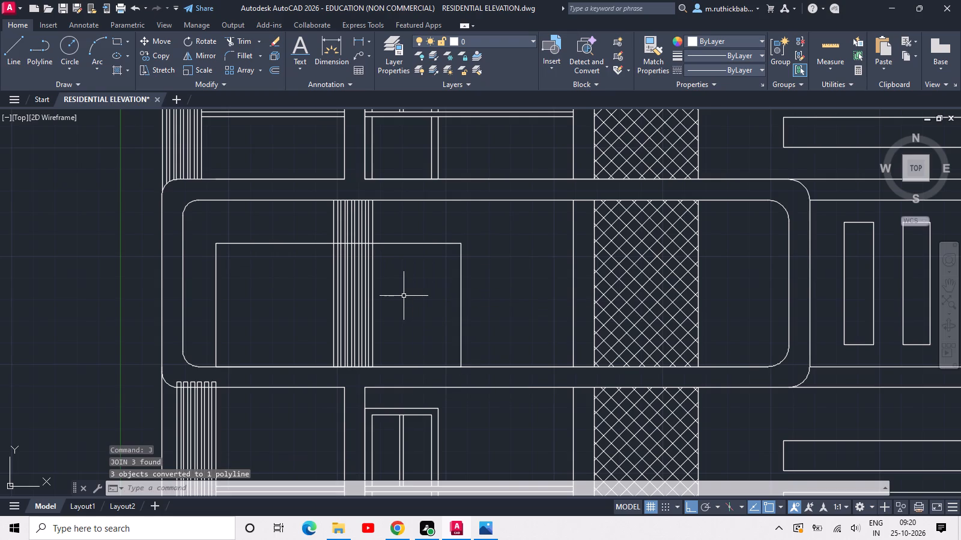
Offset the joined three-sided outline 3" inward.
type("OFF")
key("space")
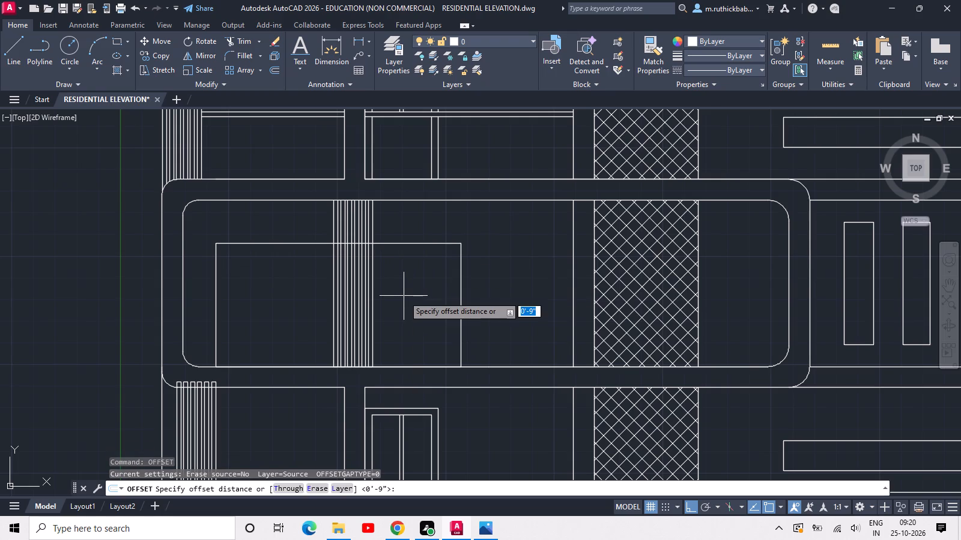
key("3")
key("space")
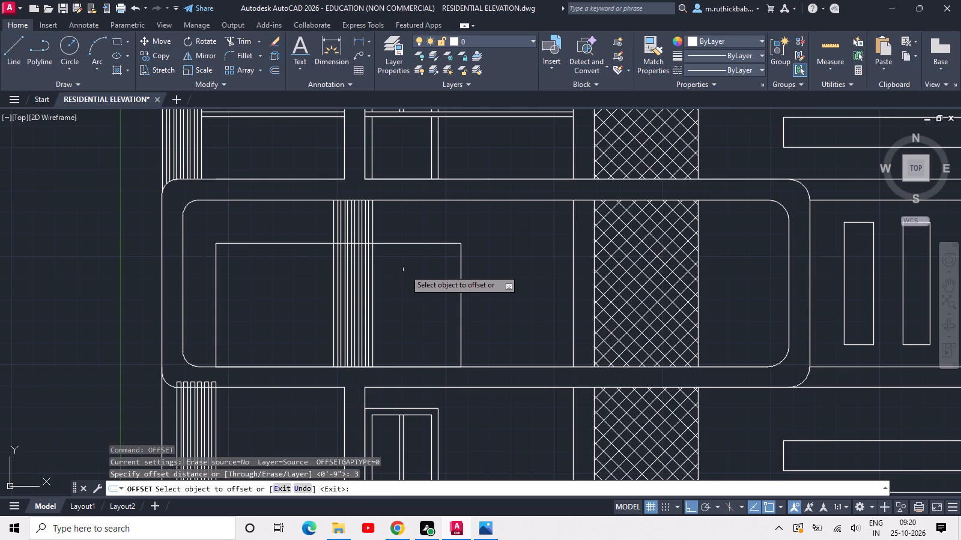
left_click(409, 244)
left_click(407, 266)
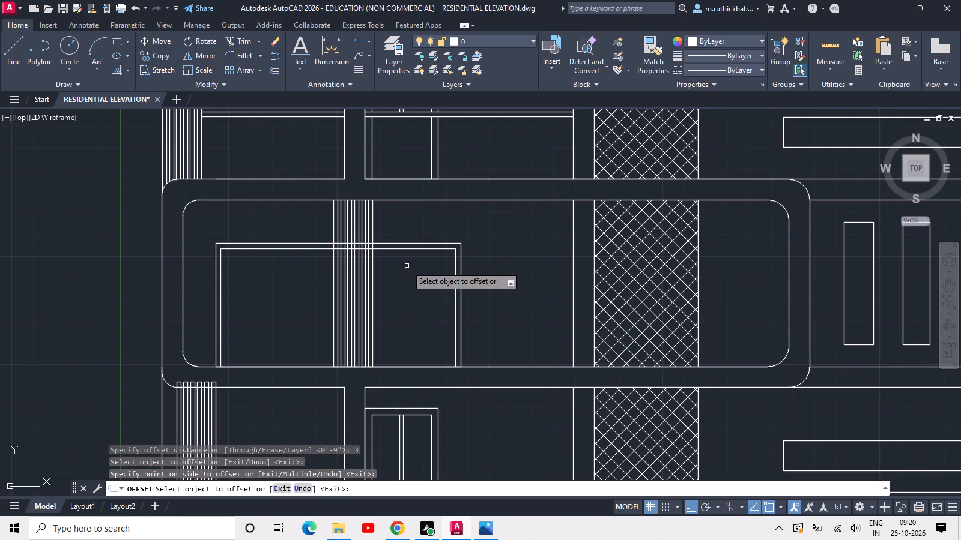
key("Escape")
Trim both top lines of the opening within the outermost slats and delete the pieces left between them, clearing the slat group.
scroll(341, 238, "up", 5)
type("TR")
key("space")
left_click(290, 316)
left_click(288, 223)
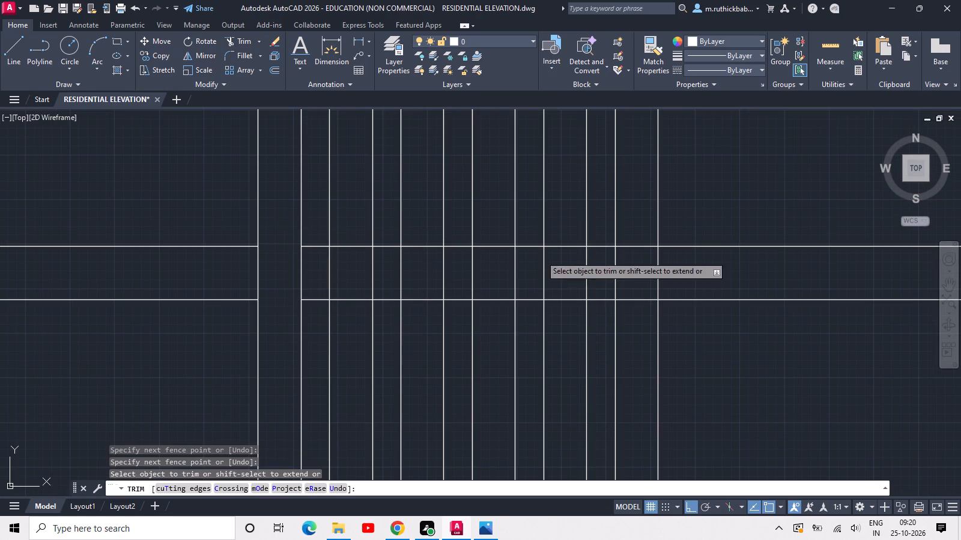
left_click_drag(634, 310, 634, 305)
left_click(621, 227)
key("Escape")
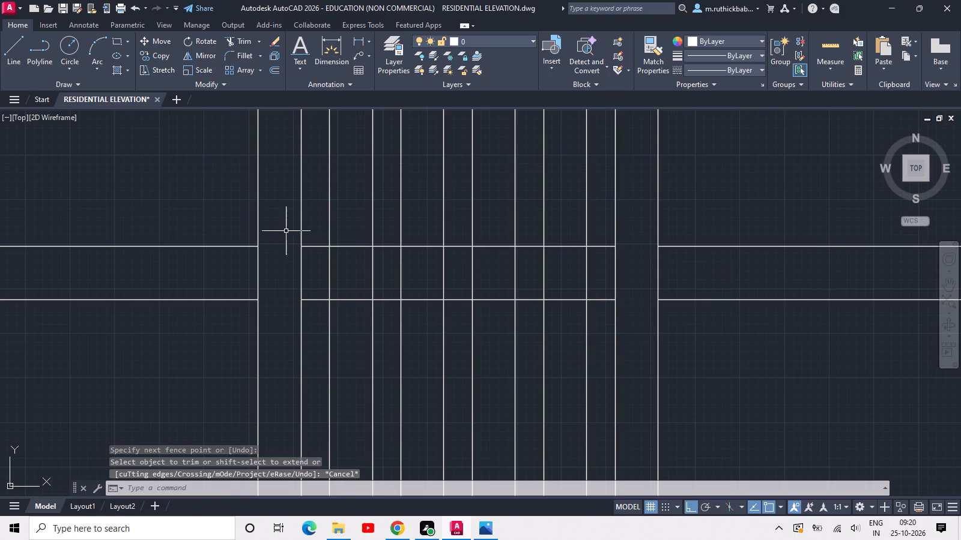
left_click(279, 223)
left_click(635, 337)
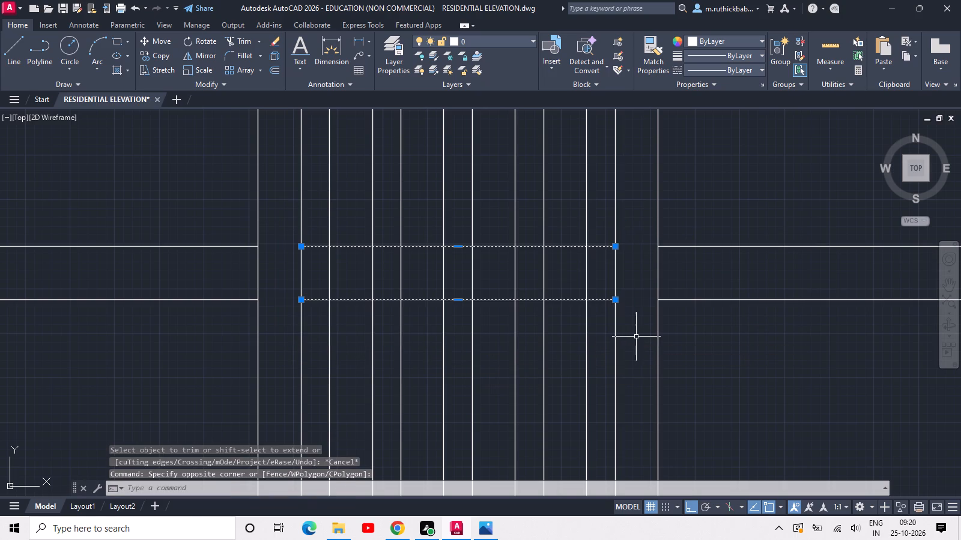
key("Delete")
key("Escape")
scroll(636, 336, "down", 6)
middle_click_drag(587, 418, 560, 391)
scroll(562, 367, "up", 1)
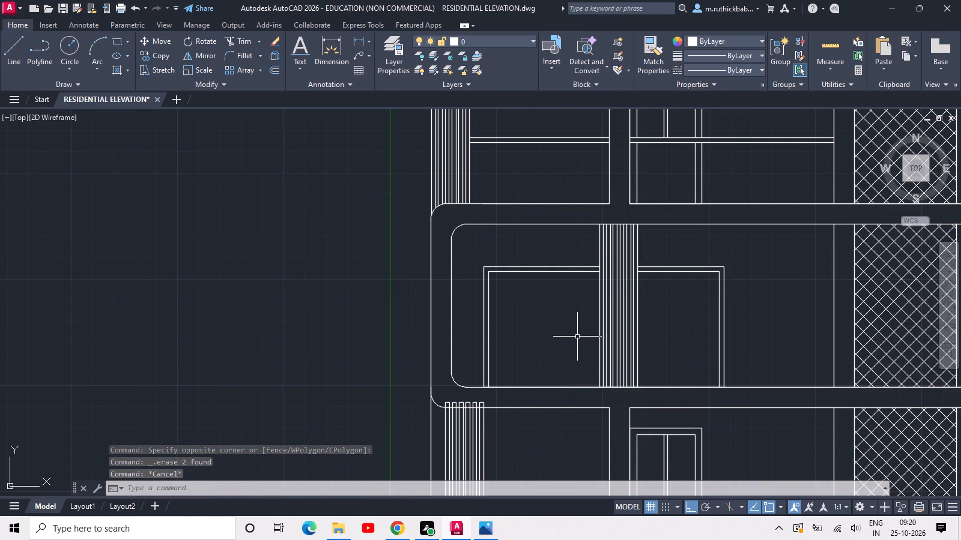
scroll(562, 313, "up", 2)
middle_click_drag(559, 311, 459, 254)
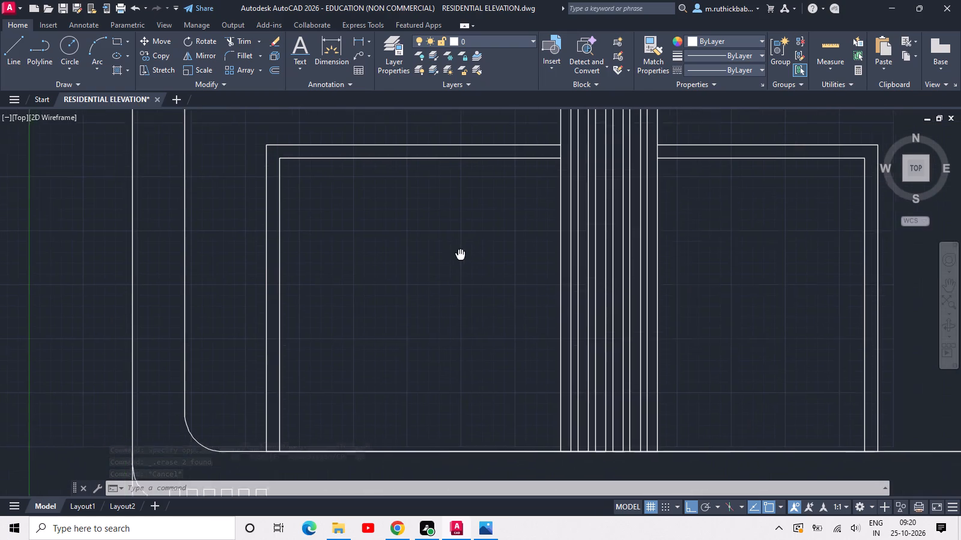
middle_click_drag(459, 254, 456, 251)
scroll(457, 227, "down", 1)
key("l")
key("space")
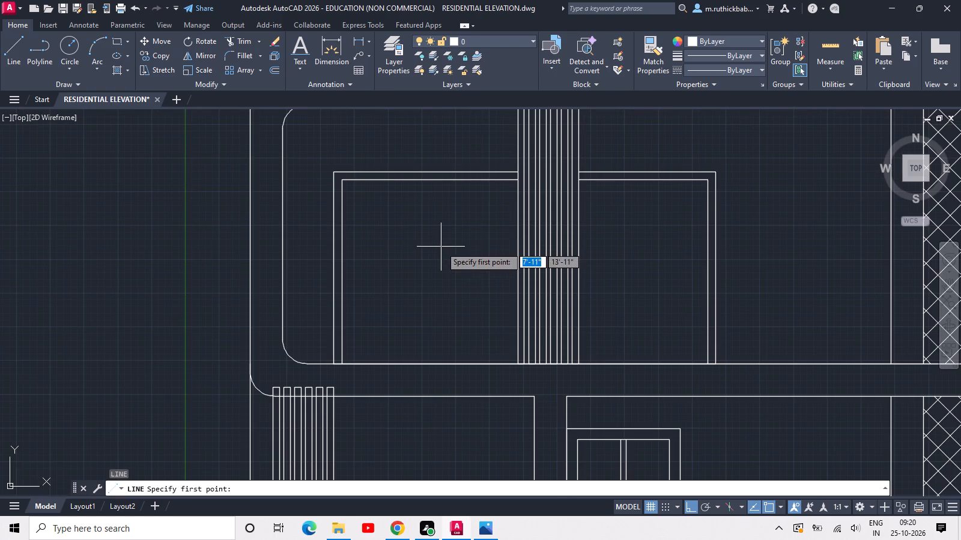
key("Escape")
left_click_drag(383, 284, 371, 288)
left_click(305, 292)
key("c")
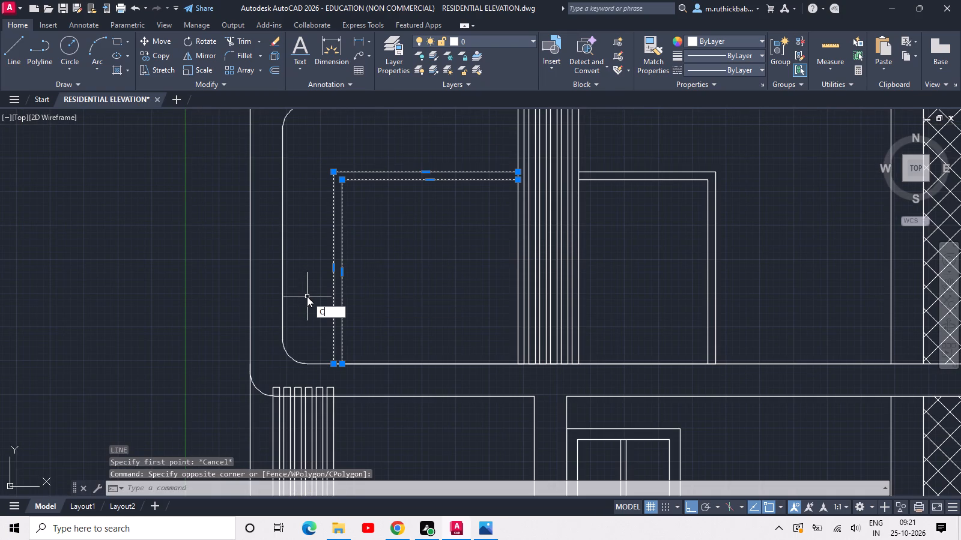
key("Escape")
Explode the inner and outer outlines of the opening on the left side of the slats.
left_click_drag(402, 267, 361, 277)
left_click(305, 296)
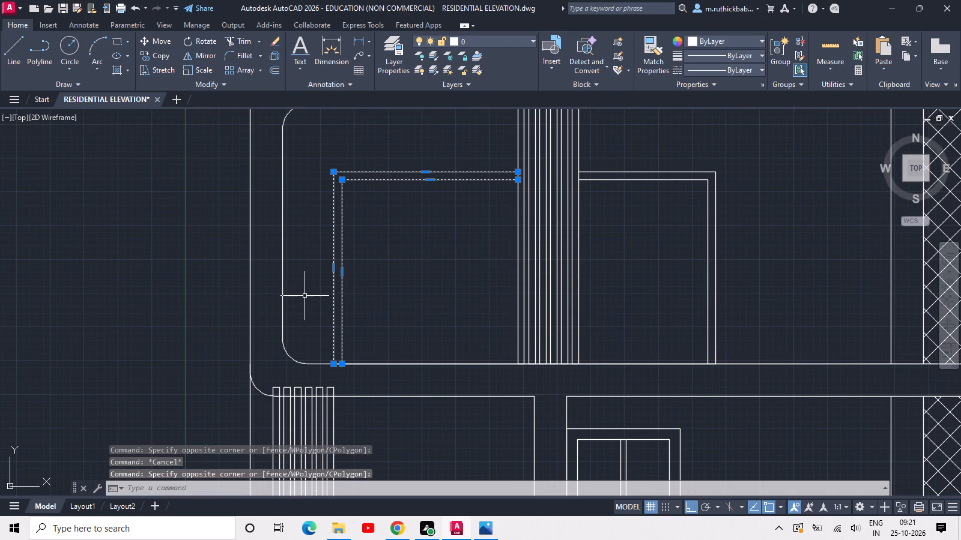
type("X")
key("space")
Copy the opening's two left vertical frame lines about 2'-9" and about 9'-3" to the right as window mullions.
left_click_drag(381, 264, 371, 268)
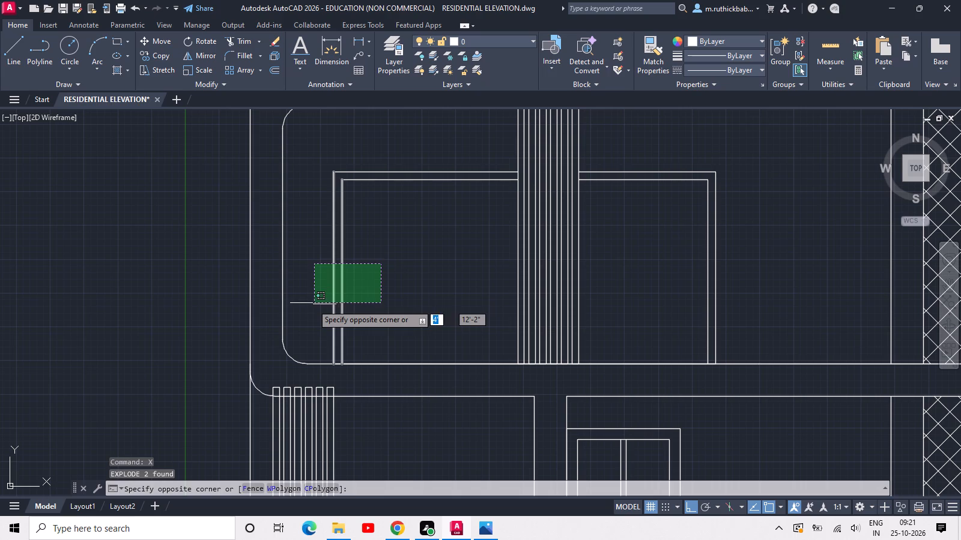
left_click(312, 304)
key("c")
key("o")
key("space")
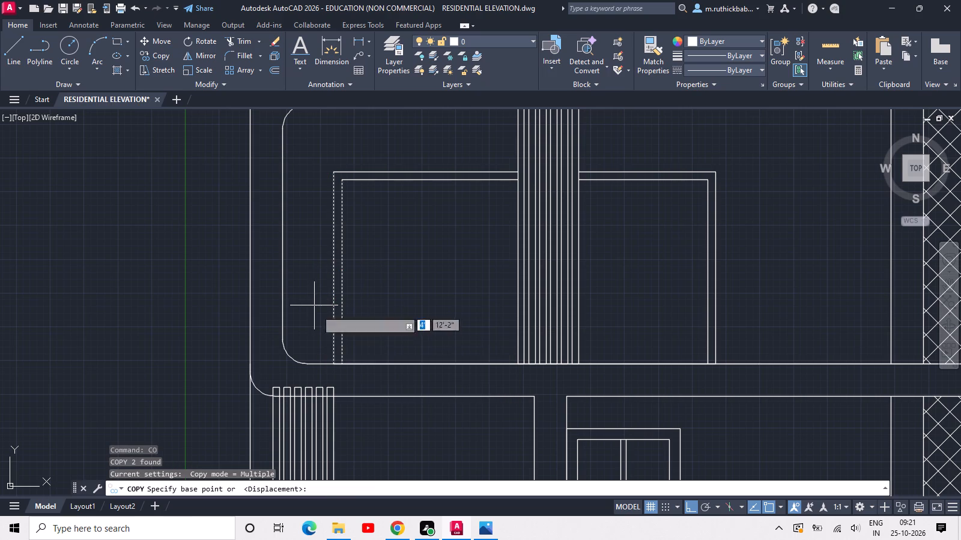
left_click(343, 362)
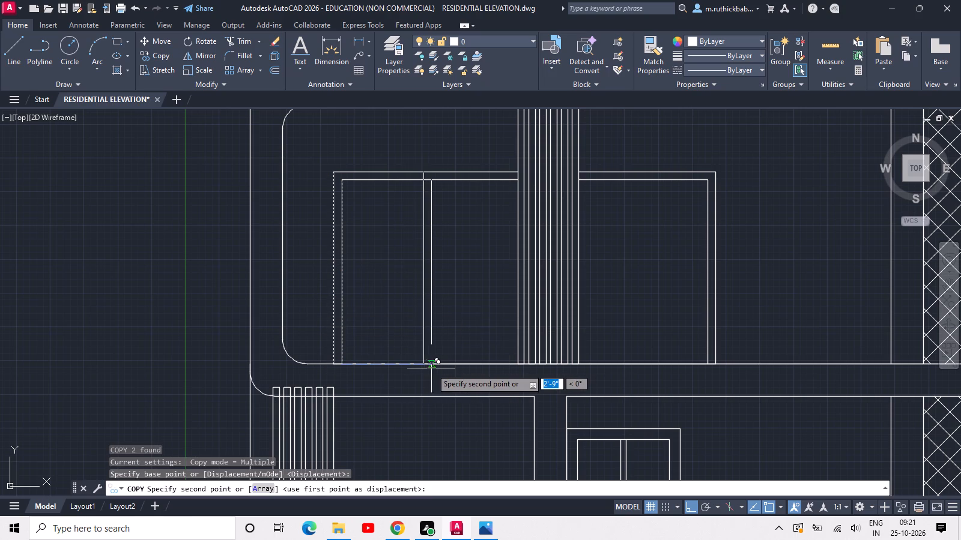
left_click(432, 367)
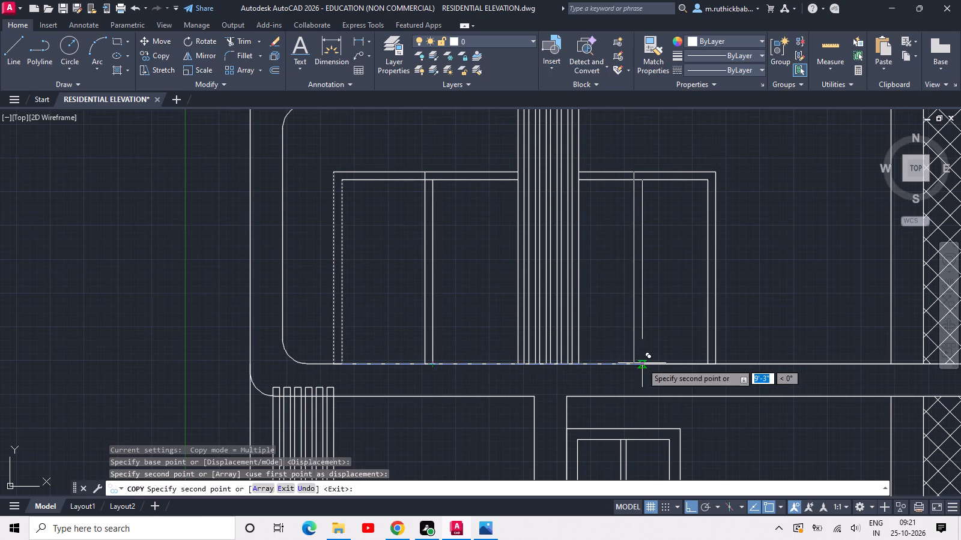
left_click(647, 362)
key("Escape")
Trim the ends of both copied mullions that run past the inner top line of the window frame.
scroll(446, 201, "up", 2)
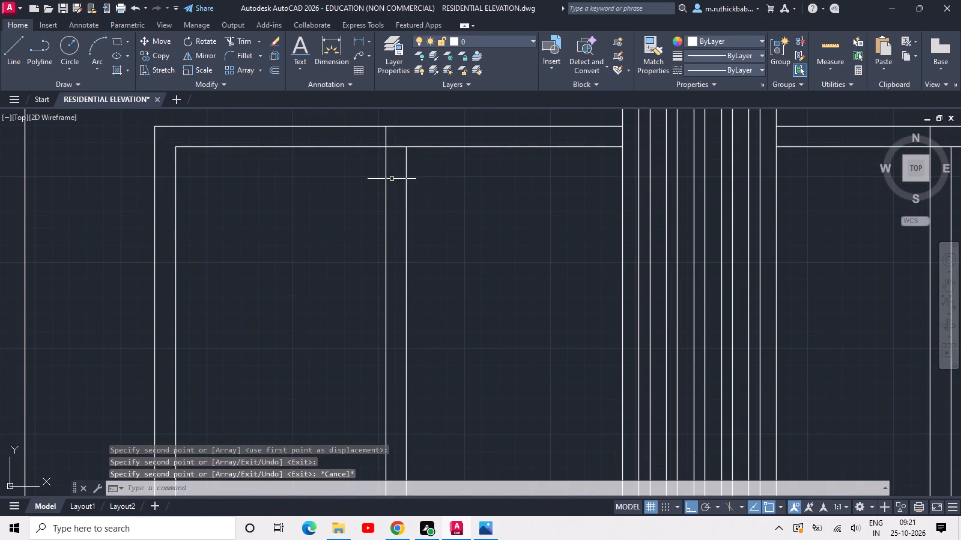
key("y")
key("Escape")
type("TR")
key("space")
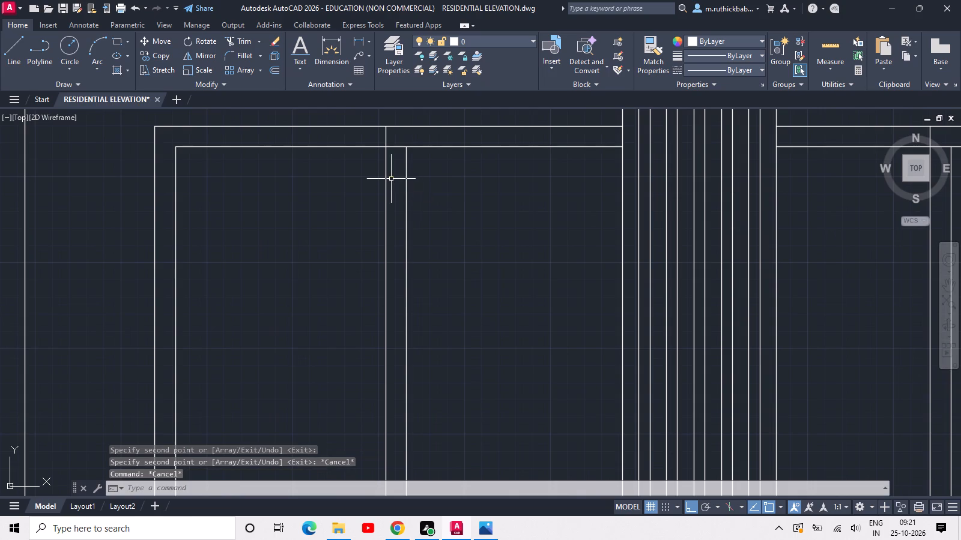
left_click(368, 139)
left_click(444, 137)
scroll(459, 137, "down", 1)
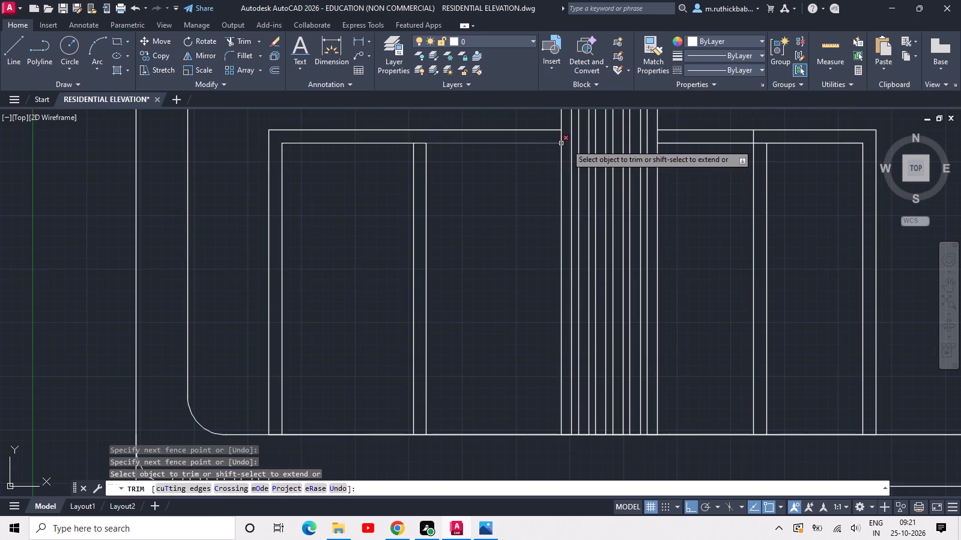
left_click(767, 136)
left_click(747, 137)
scroll(747, 137, "down", 2)
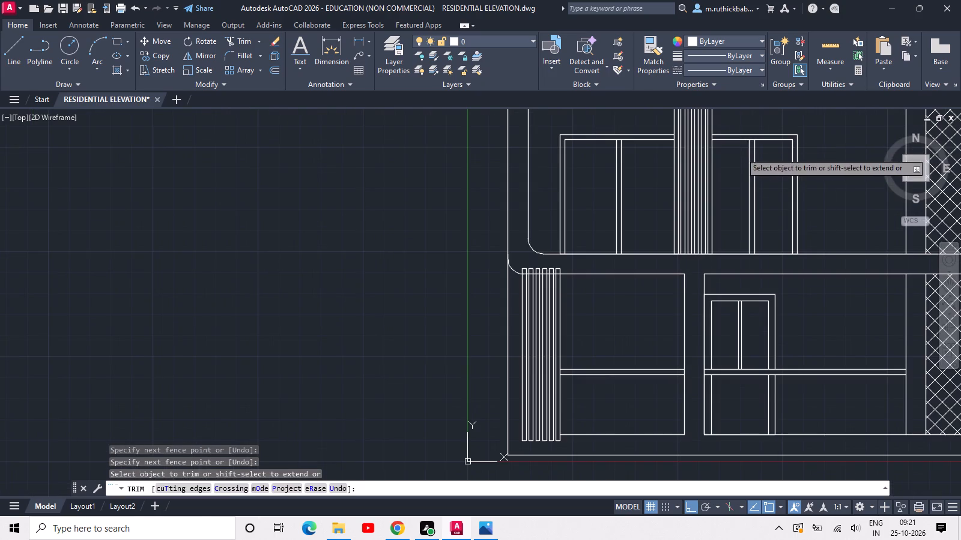
key("Escape")
Copy all window frame and mullion lines on both sides of the slats straight up into the upper rounded frame.
middle_click_drag(752, 235, 588, 284)
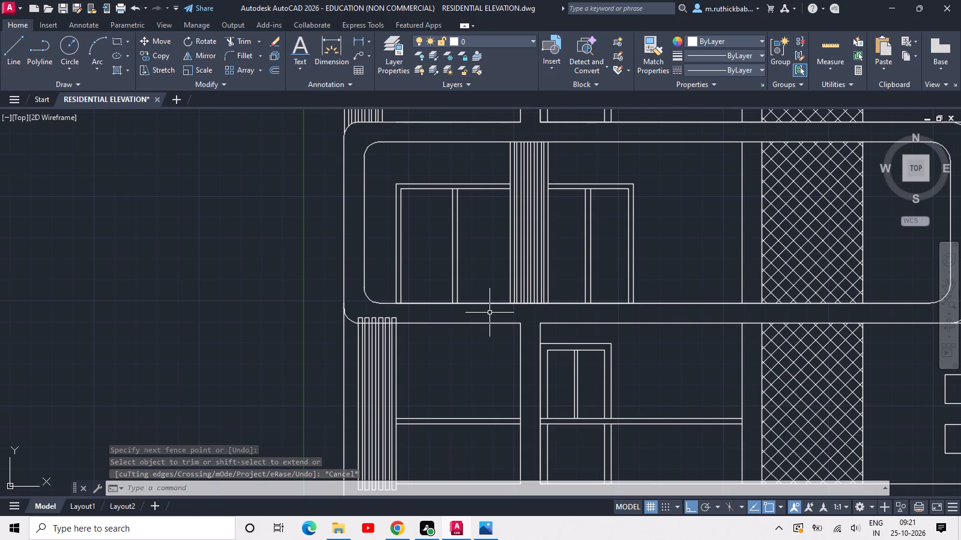
scroll(490, 313, "down", 1)
left_click_drag(584, 224, 571, 238)
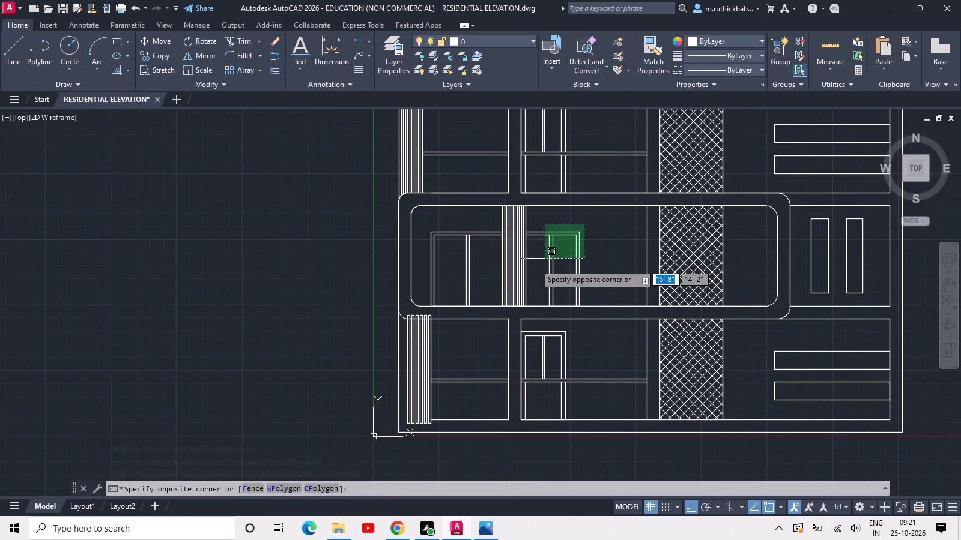
left_click(545, 270)
left_click(492, 222)
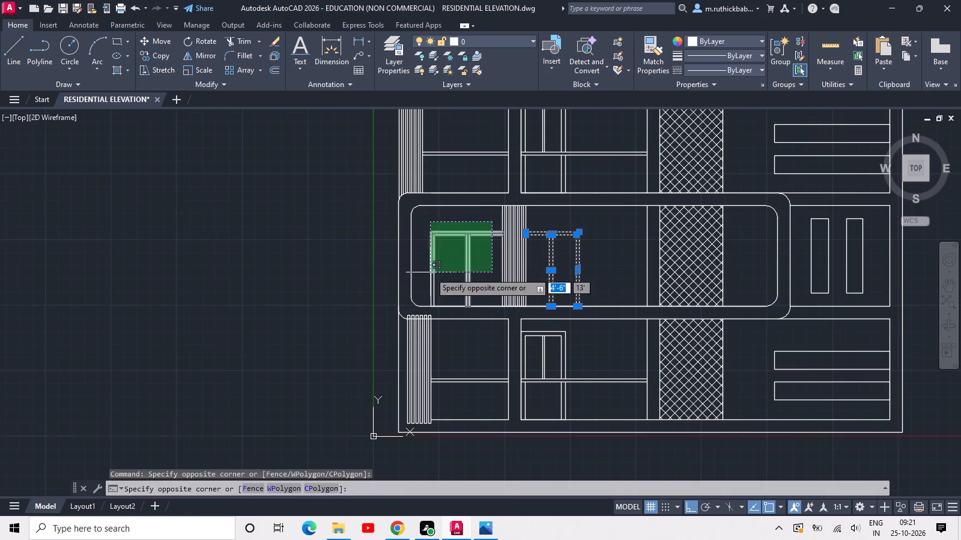
left_click(428, 274)
key("c")
type("O")
key("space")
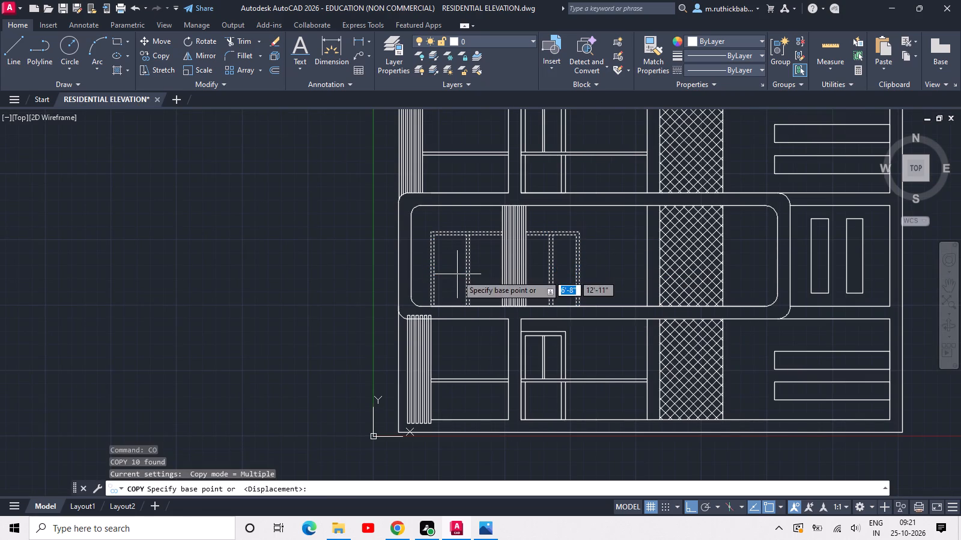
left_click(768, 310)
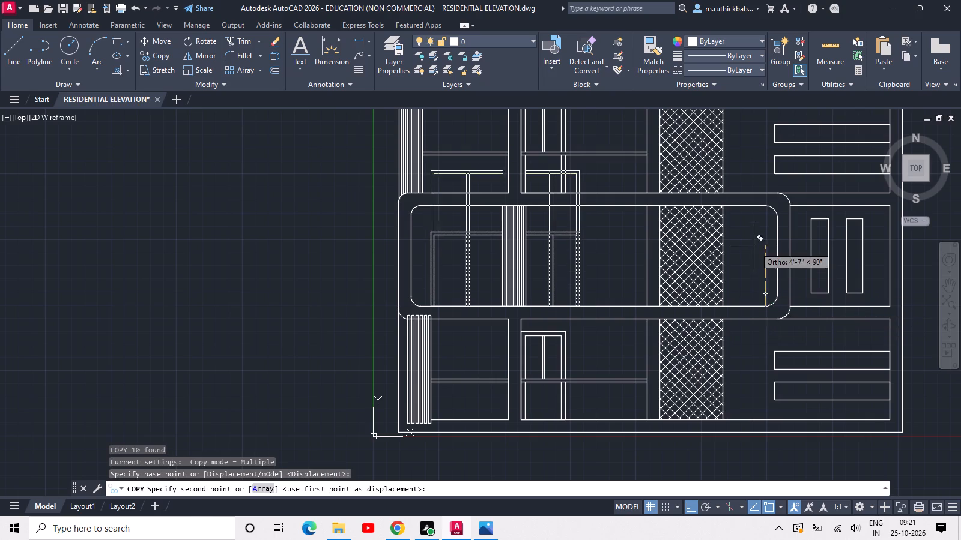
middle_click_drag(754, 244, 795, 539)
scroll(754, 244, "down", 1)
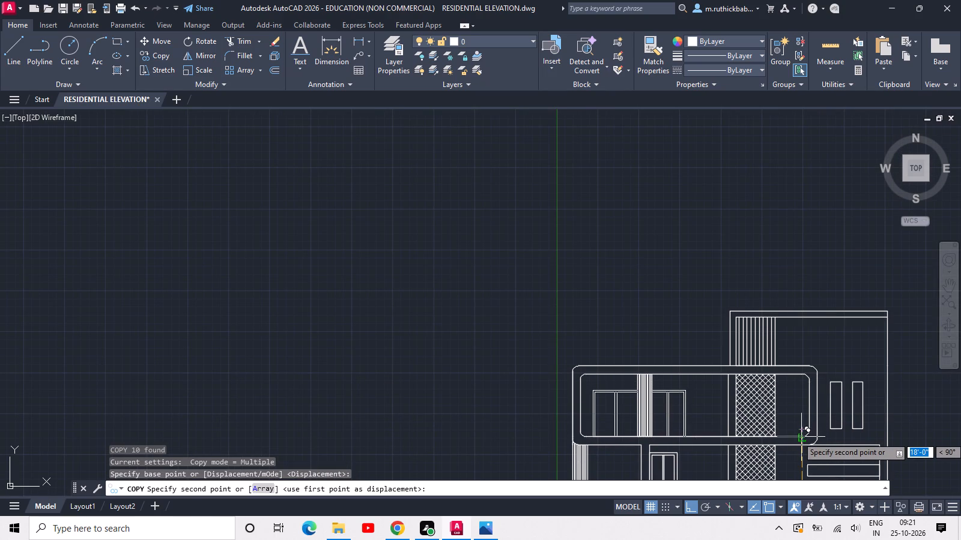
left_click(801, 437)
key("Escape")
Save the drawing.
scroll(770, 420, "down", 2)
middle_click_drag(762, 430, 469, 160)
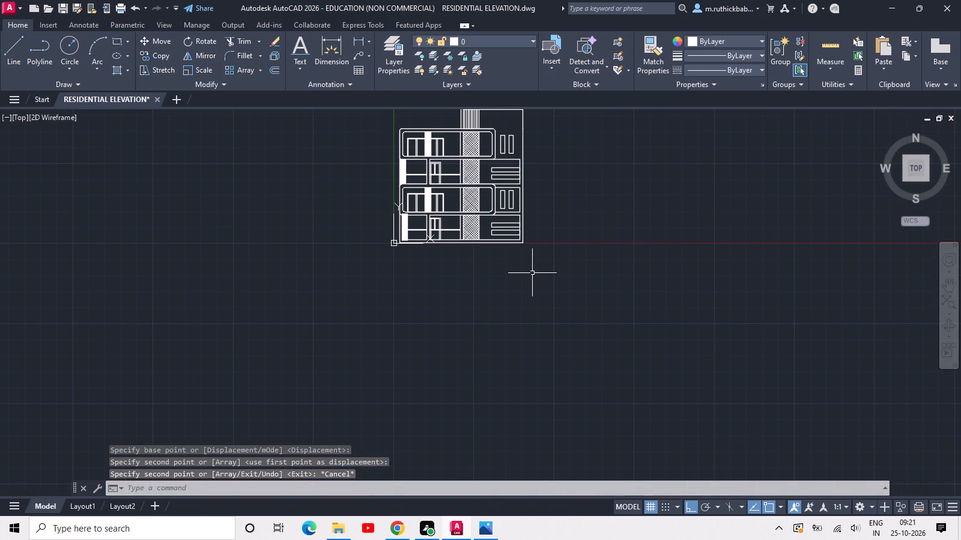
key("ctrl+s")
key("ctrl+s")
Move the UCS origin farther to the left, away from the building elevation.
scroll(480, 225, "up", 2)
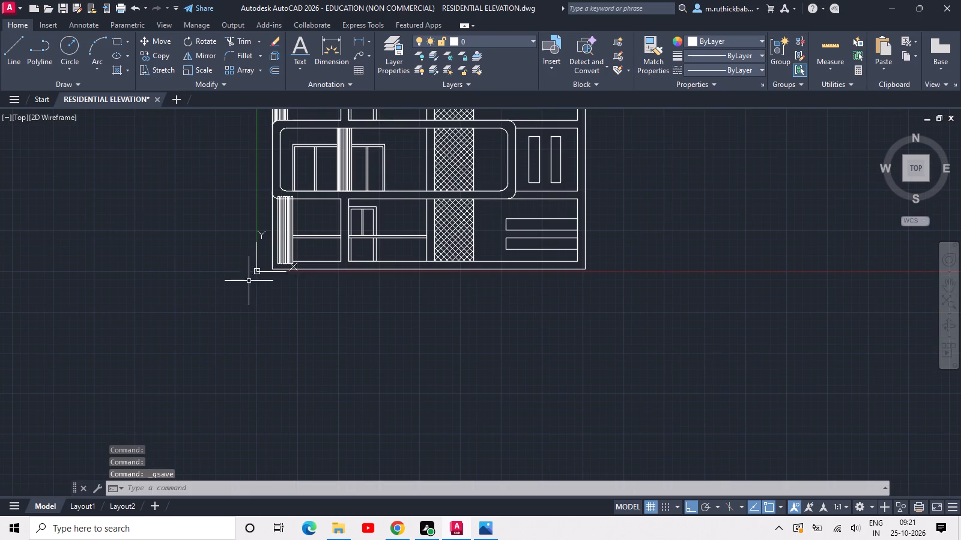
left_click_drag(261, 260, 252, 273)
left_click(234, 298)
left_click(255, 273)
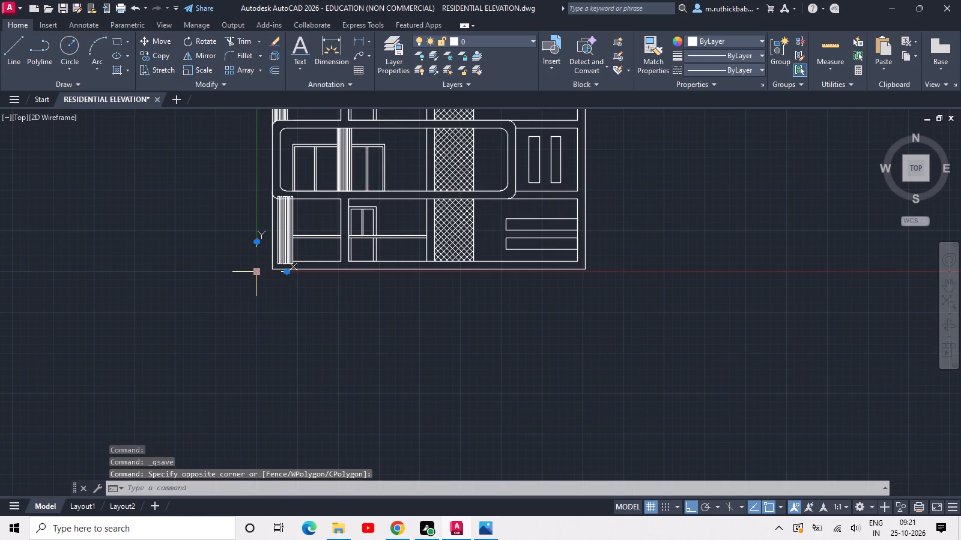
left_click(256, 271)
left_click(132, 311)
key("Escape")
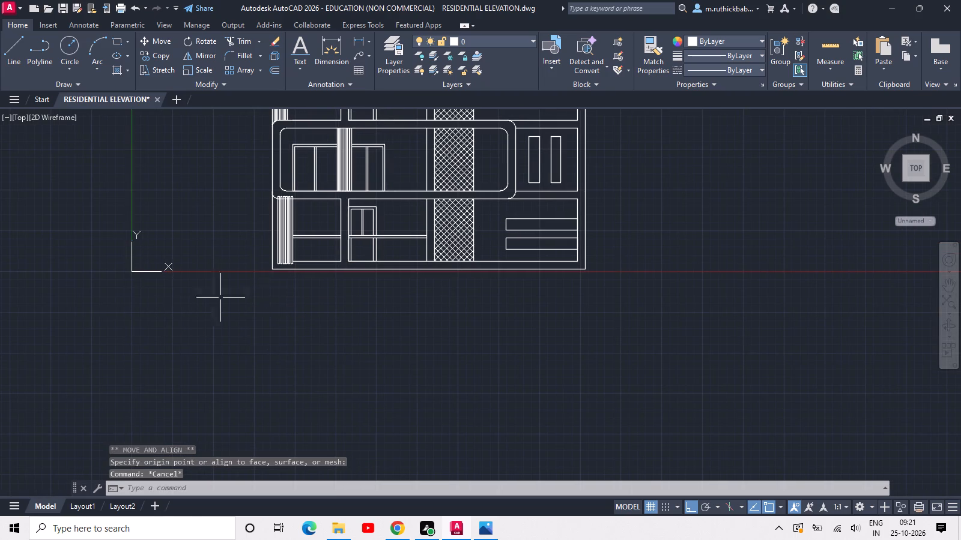
Offset the building's bottom outline 10' downward.
middle_click_drag(295, 295, 185, 396)
middle_click_drag(208, 338, 204, 388)
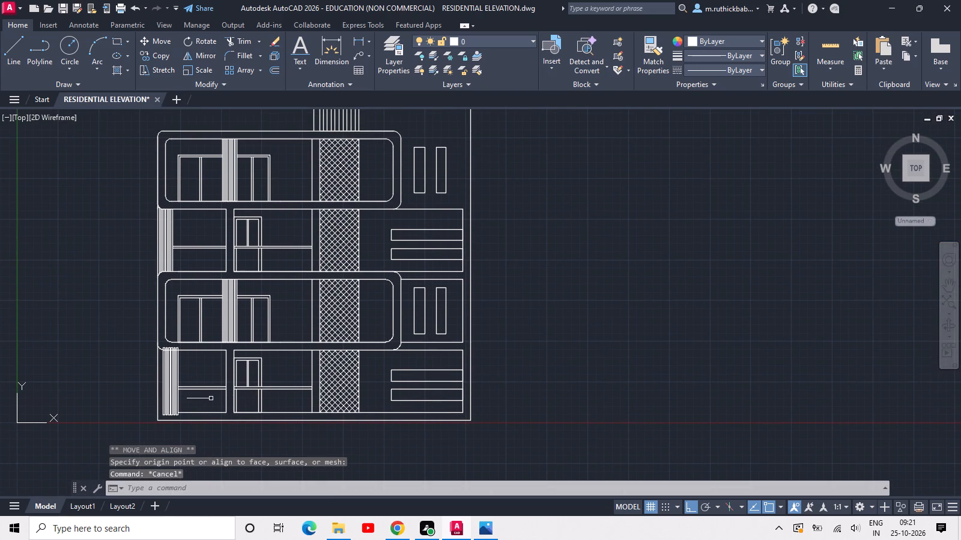
middle_click_drag(211, 398, 265, 325)
scroll(277, 431, "up", 3)
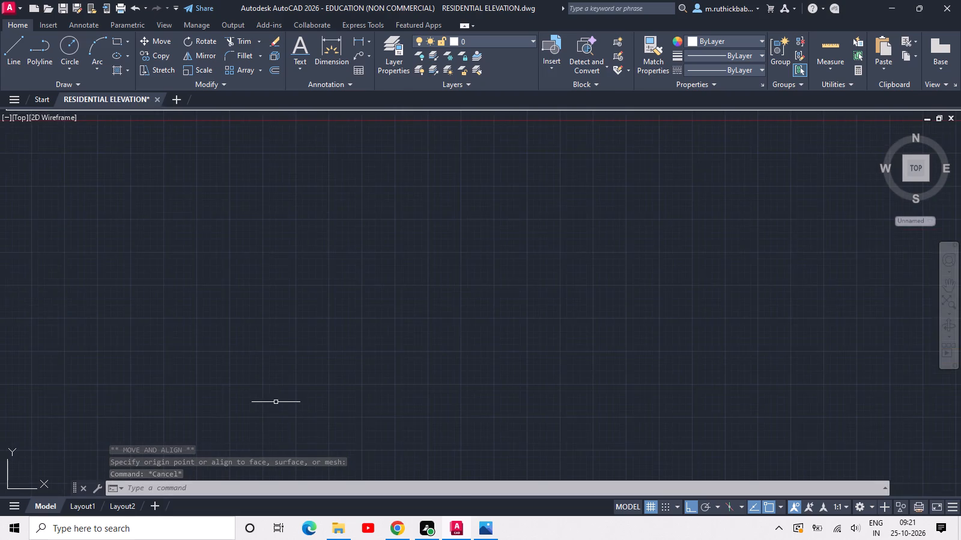
scroll(270, 355, "down", 2)
left_click(256, 256)
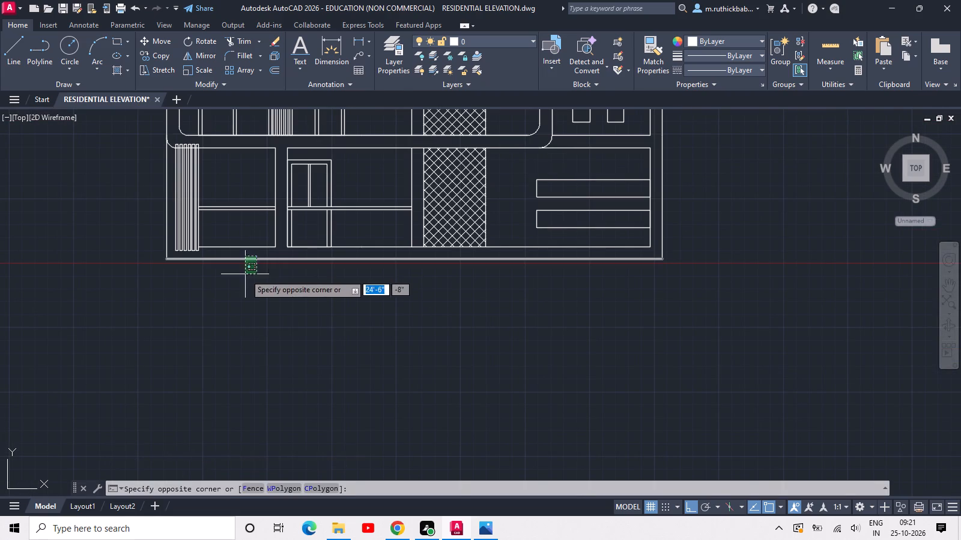
left_click(244, 275)
key("Escape")
type("OFF")
key("space")
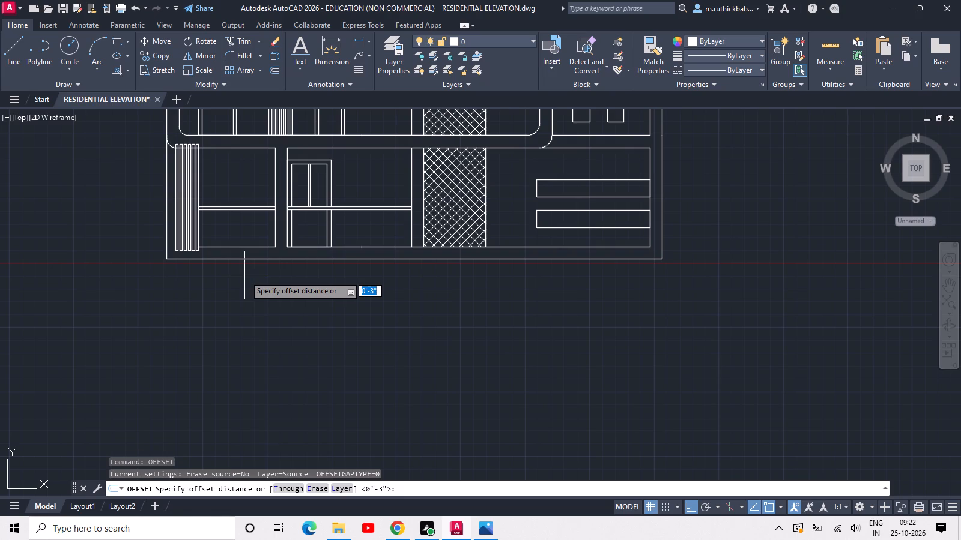
type("10'")
key("space")
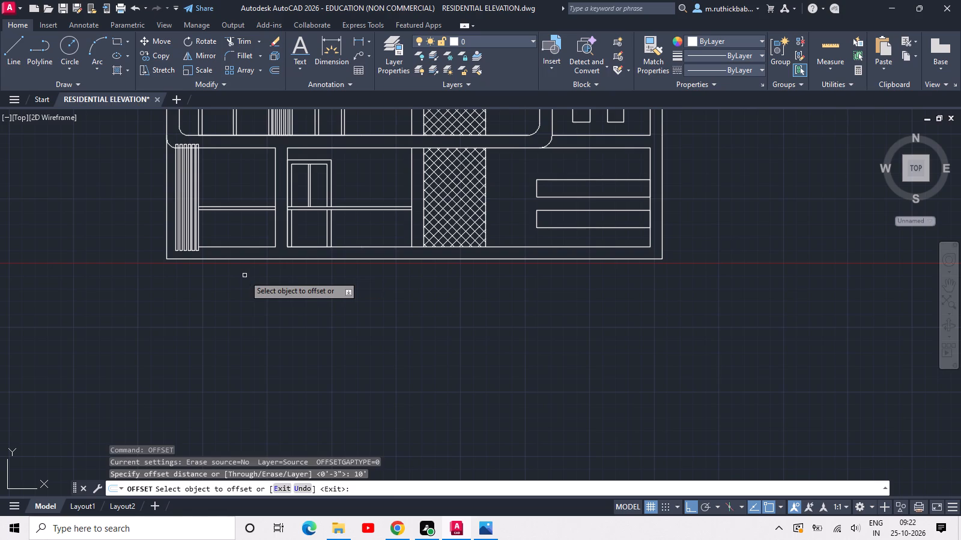
left_click(249, 259)
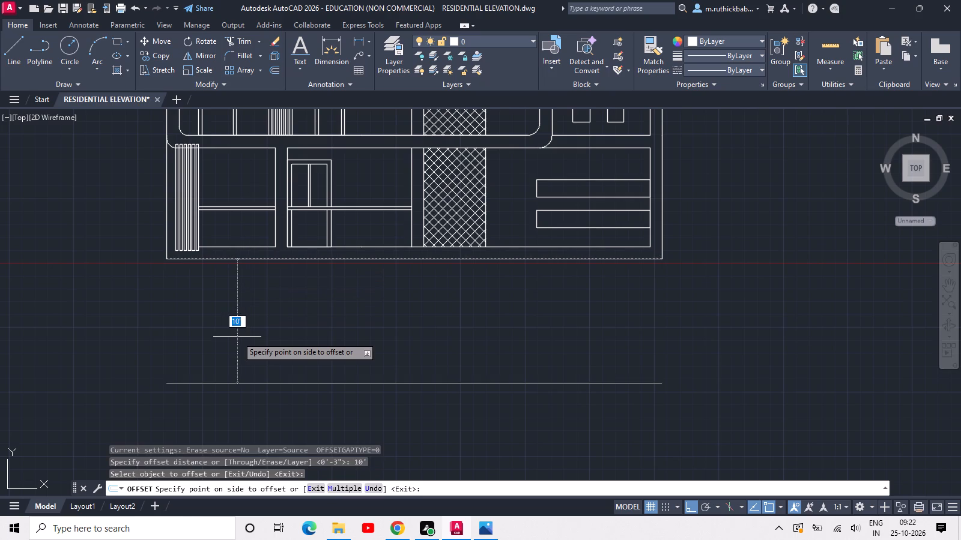
left_click(237, 337)
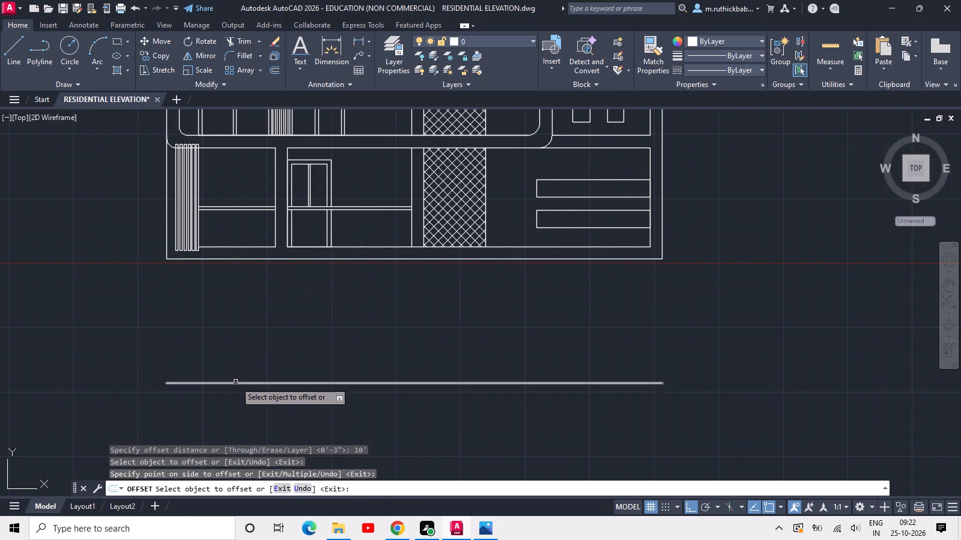
Offset the new lower line 7' upward, toward the building.
left_click(235, 382)
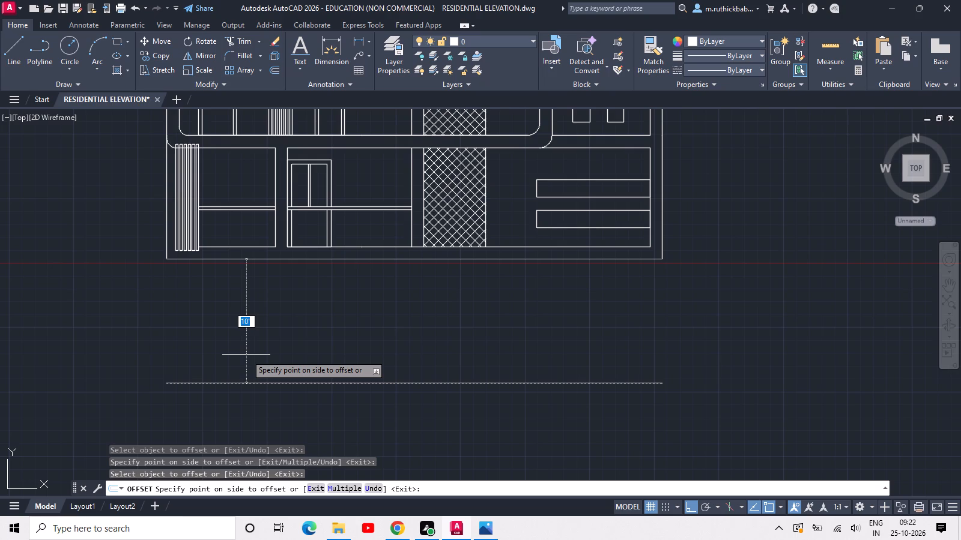
type("7'")
key("Return")
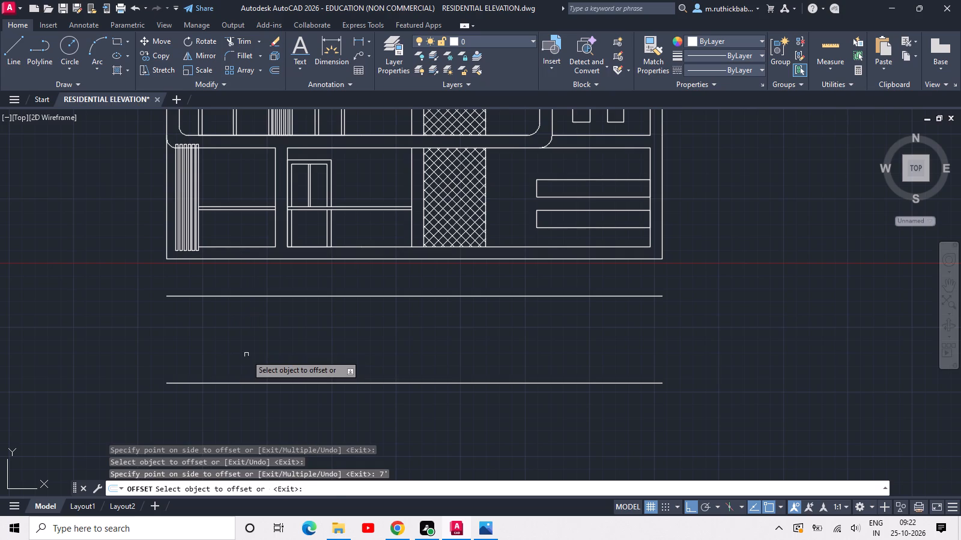
Offset the line nearest below the building 3" downward.
left_click(266, 298)
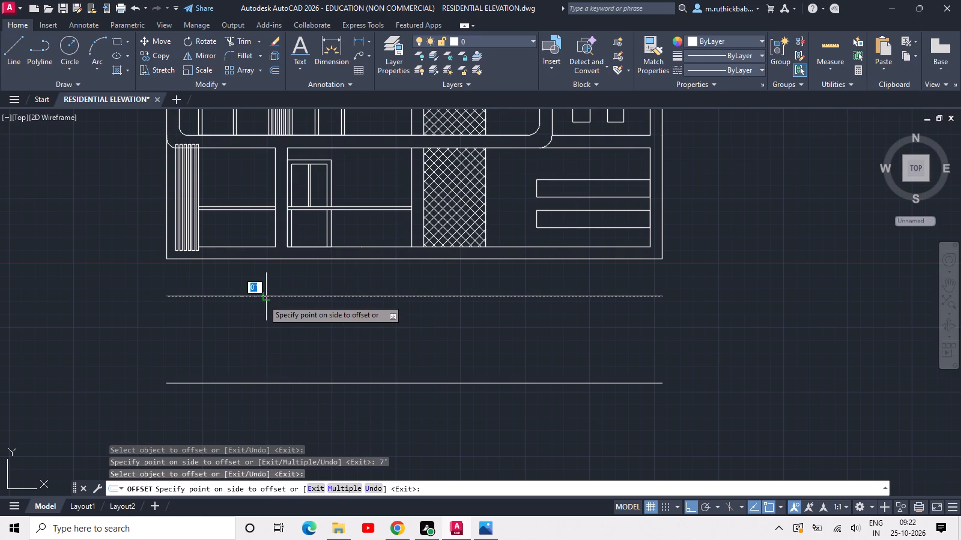
type("3")
key("space")
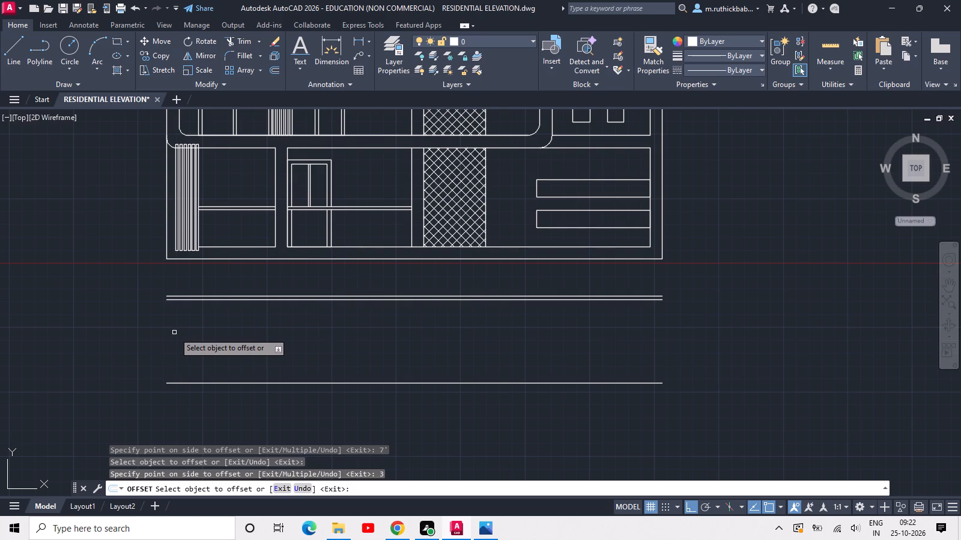
key("Escape")
key("Escape")
Extend the building's left outer line down to the lower of the two closely spaced horizontal lines.
scroll(169, 310, "up", 2)
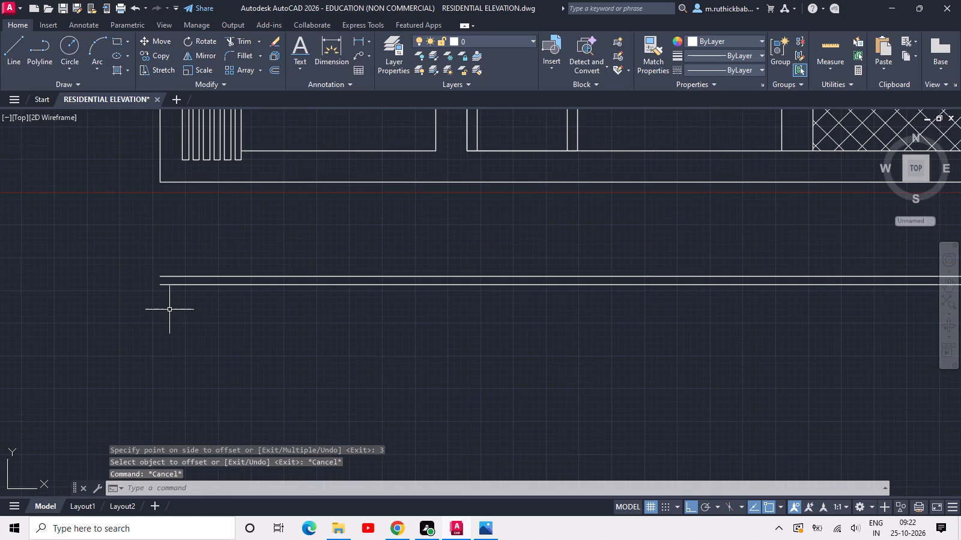
type("EX")
key("space")
key("space")
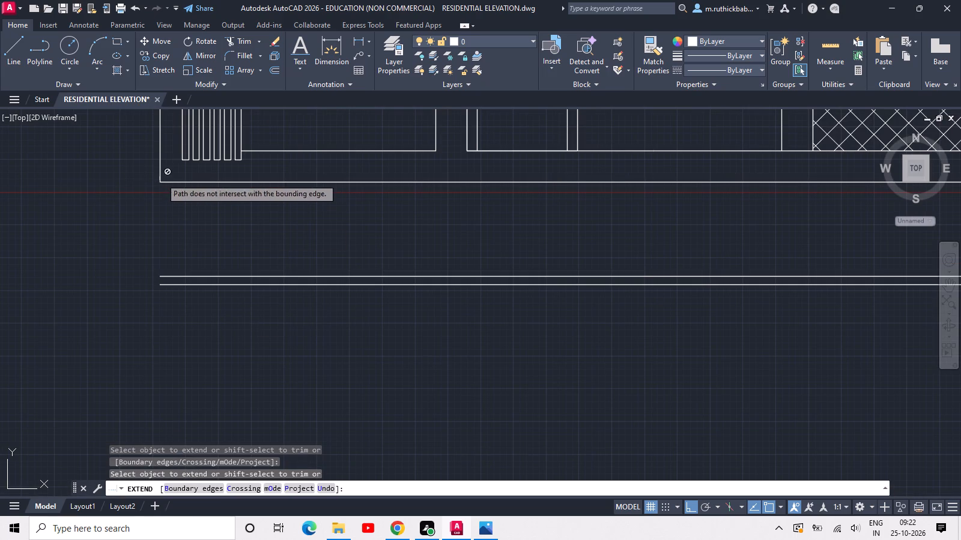
left_click(159, 170)
left_click_drag(165, 160, 159, 164)
left_click(139, 178)
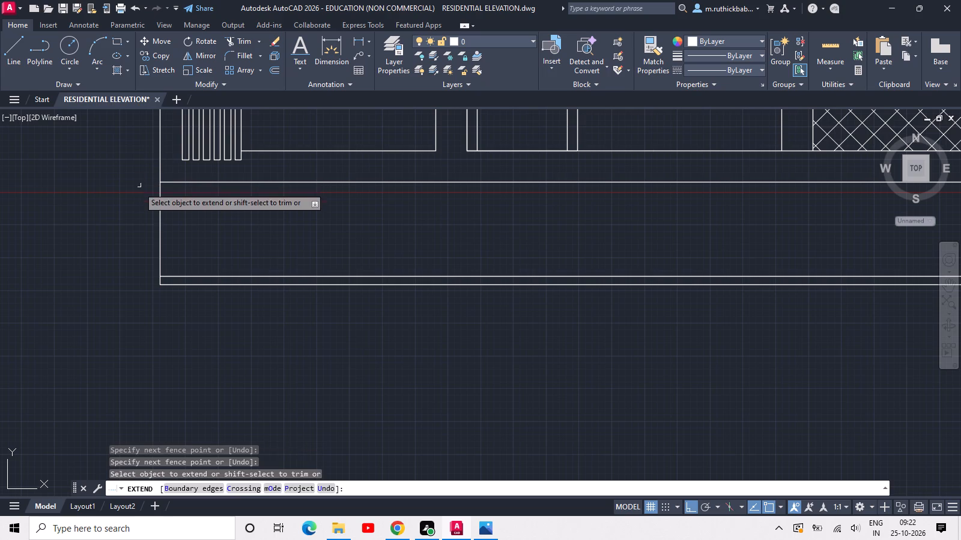
left_click_drag(178, 229, 163, 235)
left_click(126, 254)
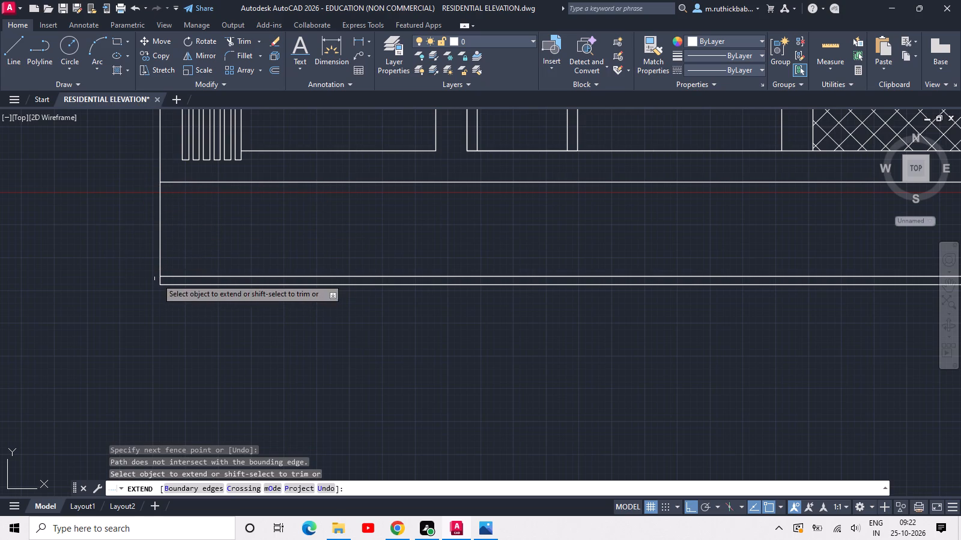
scroll(157, 278, "down", 2)
middle_click_drag(180, 337, 227, 329)
key("Escape")
Draw a vertical line from the left end of the lower closely spaced line down to the ground line.
type("L")
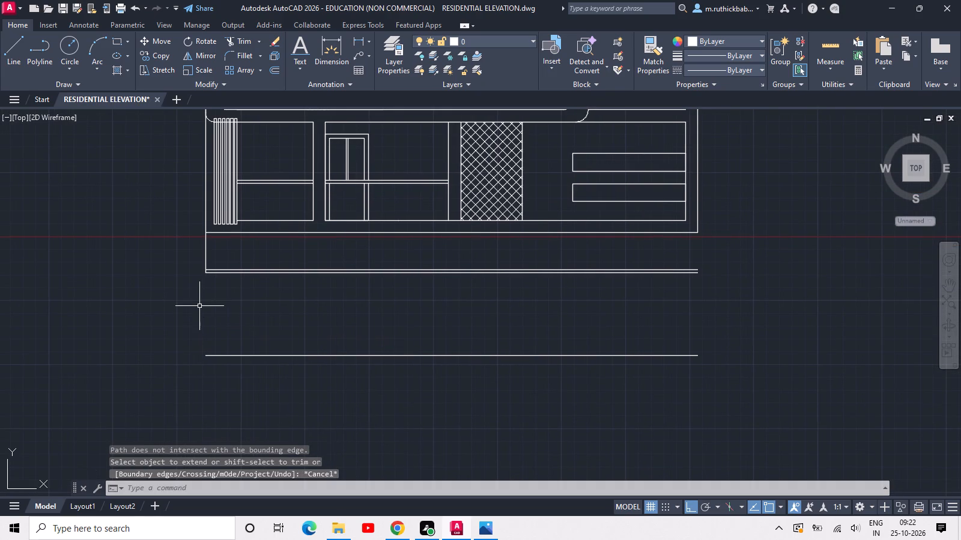
key("space")
scroll(207, 274, "up", 3)
left_click(195, 272)
scroll(170, 406, "down", 3)
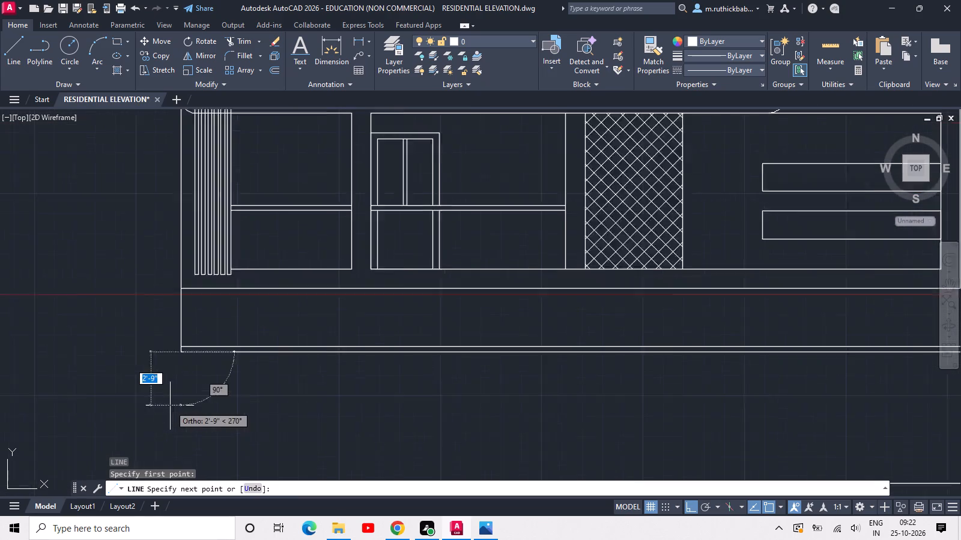
middle_click_drag(227, 334, 259, 279)
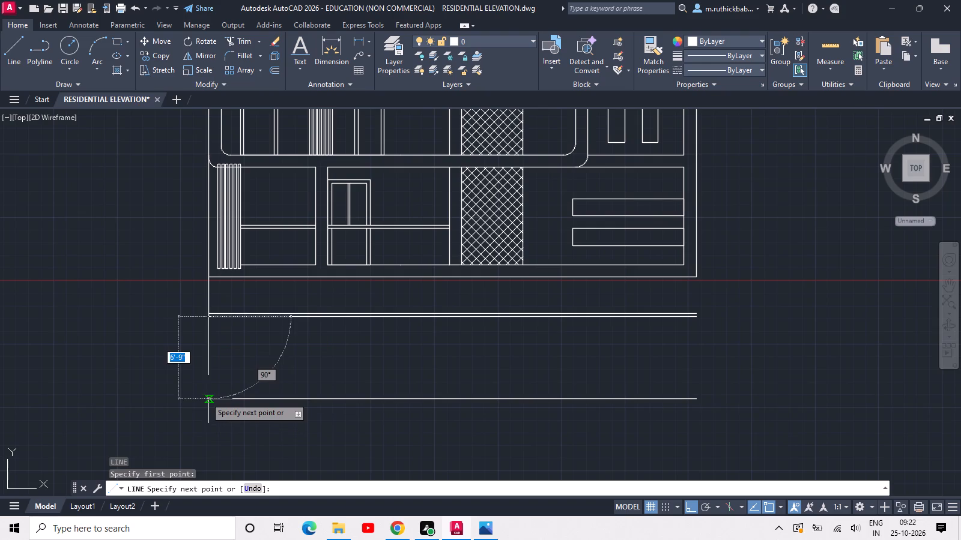
left_click(205, 398)
key("Escape")
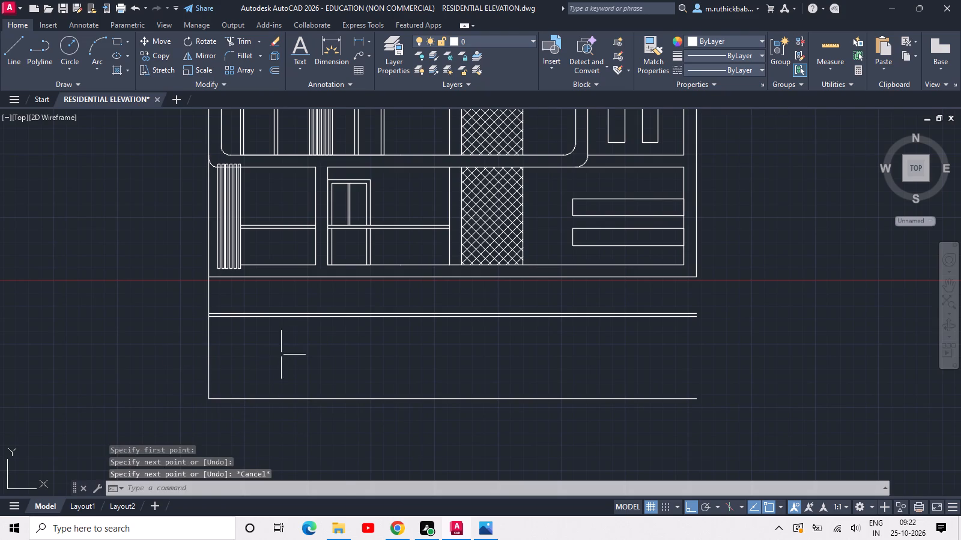
Offset the new left vertical line of the ground storey 5' to the right, into the storey.
left_click_drag(234, 355, 216, 357)
left_click(173, 359)
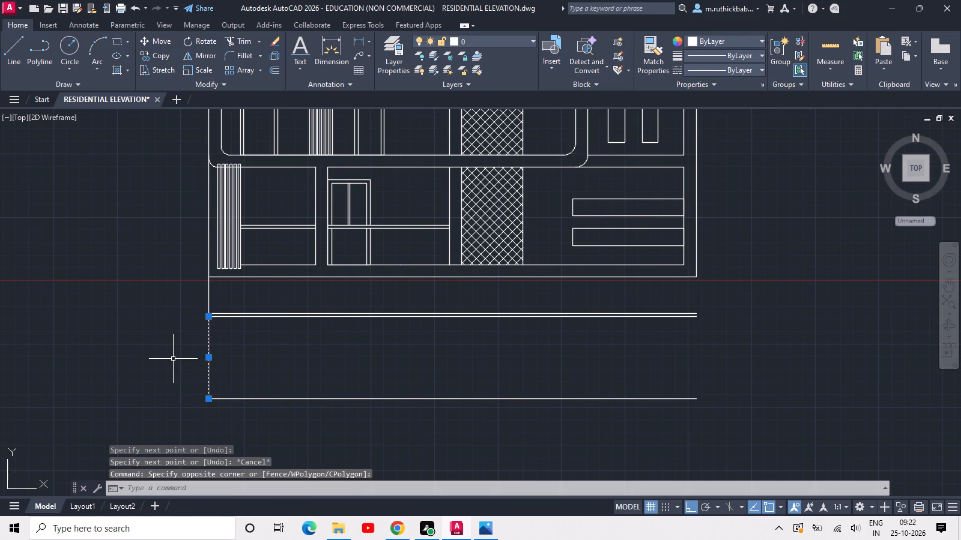
type("OFF")
key("space")
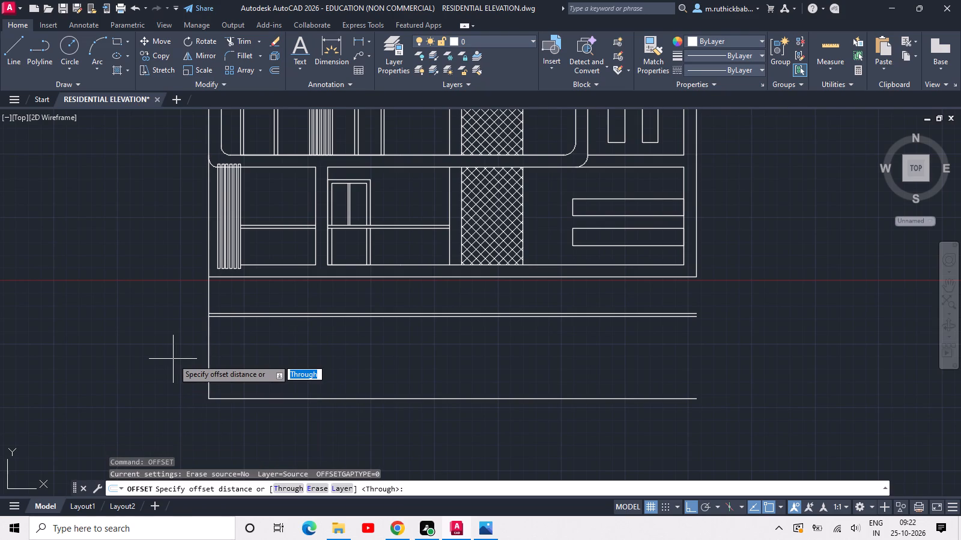
key("5")
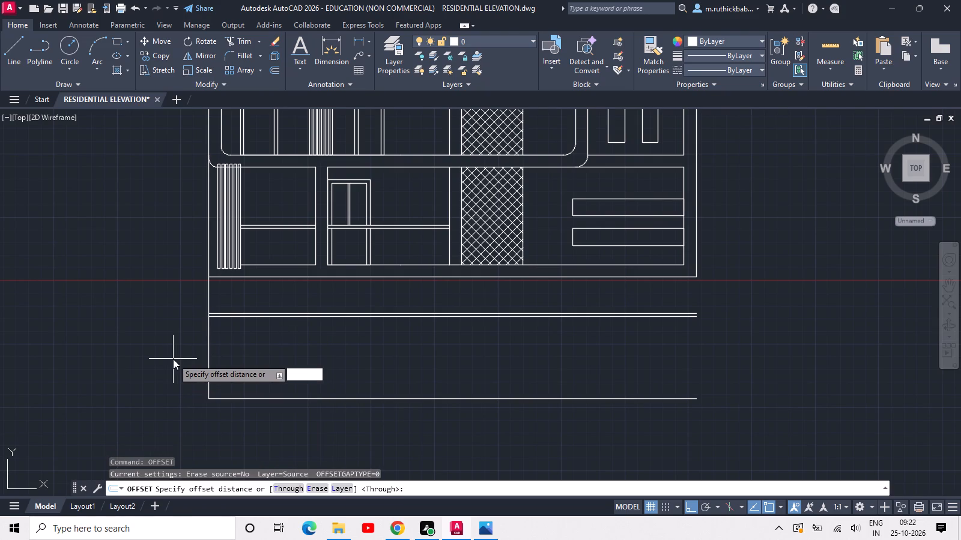
type("'")
key("space")
left_click(243, 368)
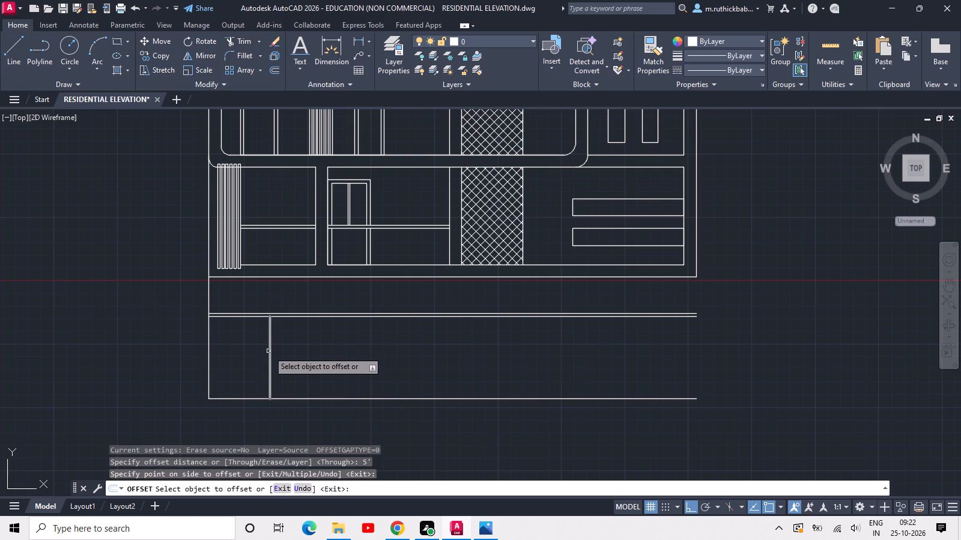
Offset the newest vertical line 6' to the right, and offset the resulting line another 6' to the right.
left_click(267, 351)
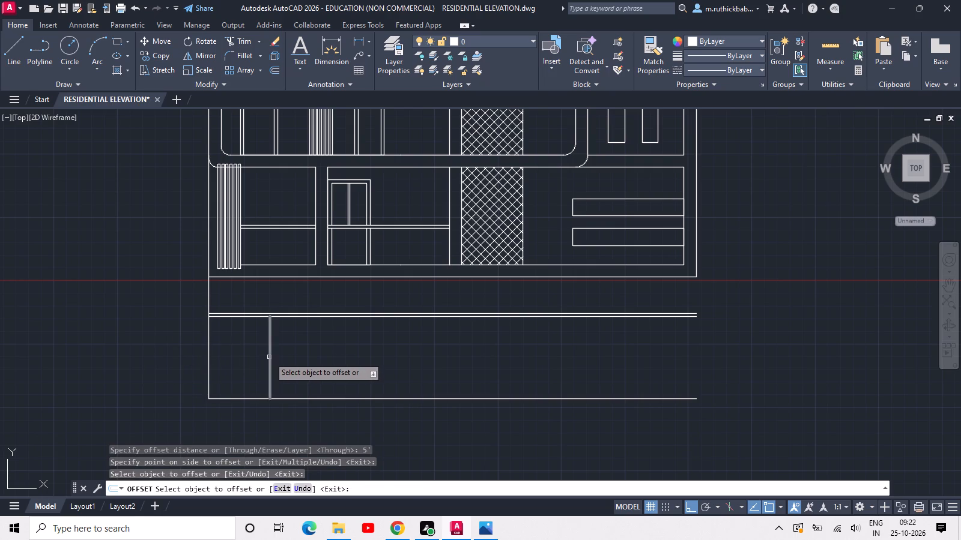
left_click(269, 357)
type("6'")
key("Return")
left_click(343, 364)
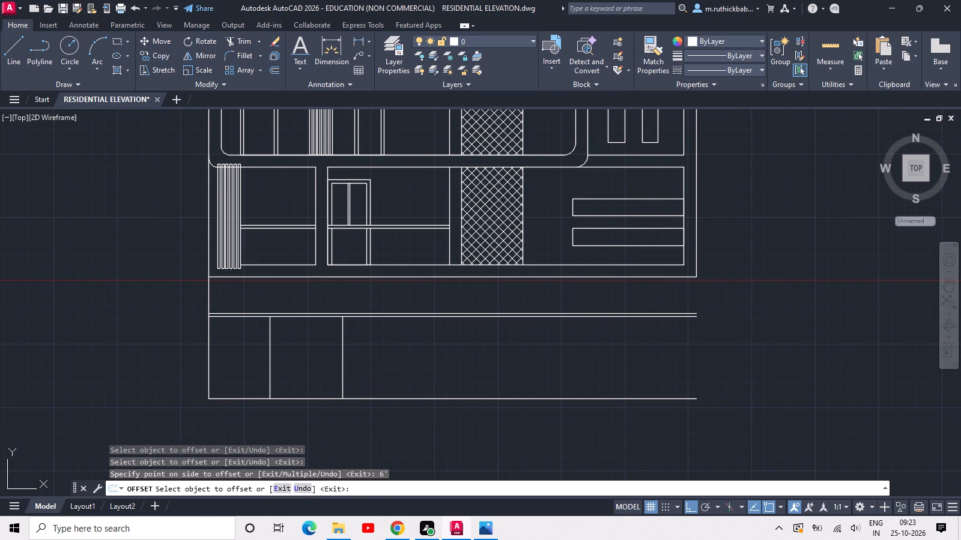
type("6'")
key("Return")
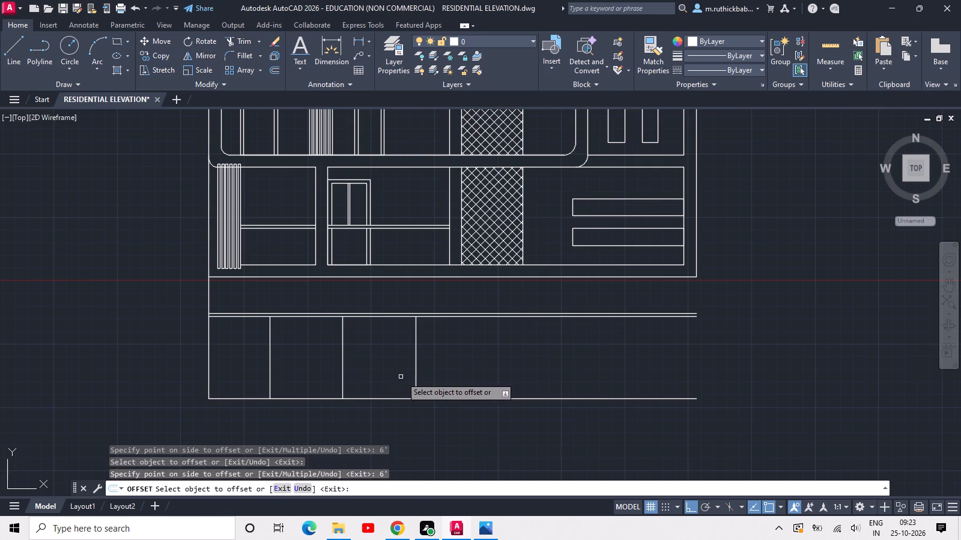
Offset the rightmost ground-storey vertical line 24" to the right.
left_click(416, 367)
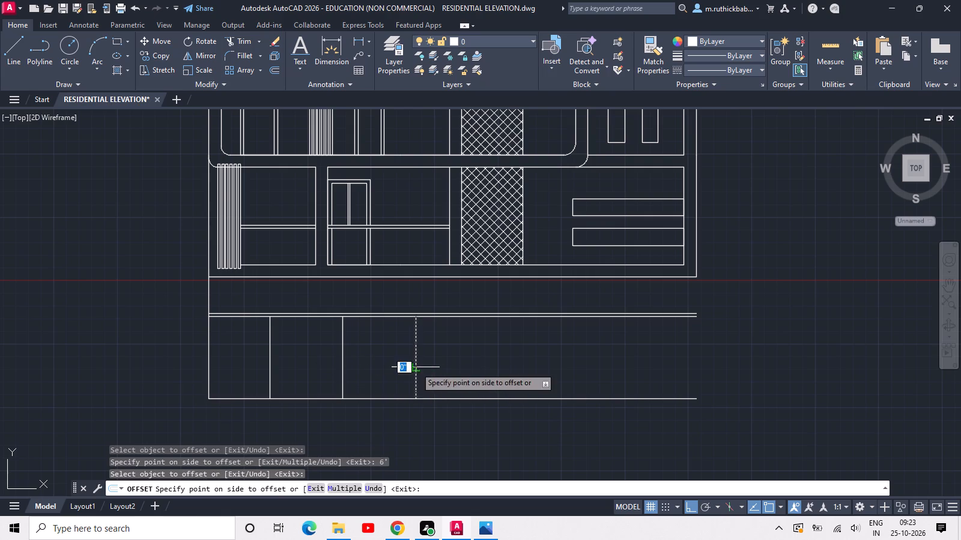
type("24")
key("space")
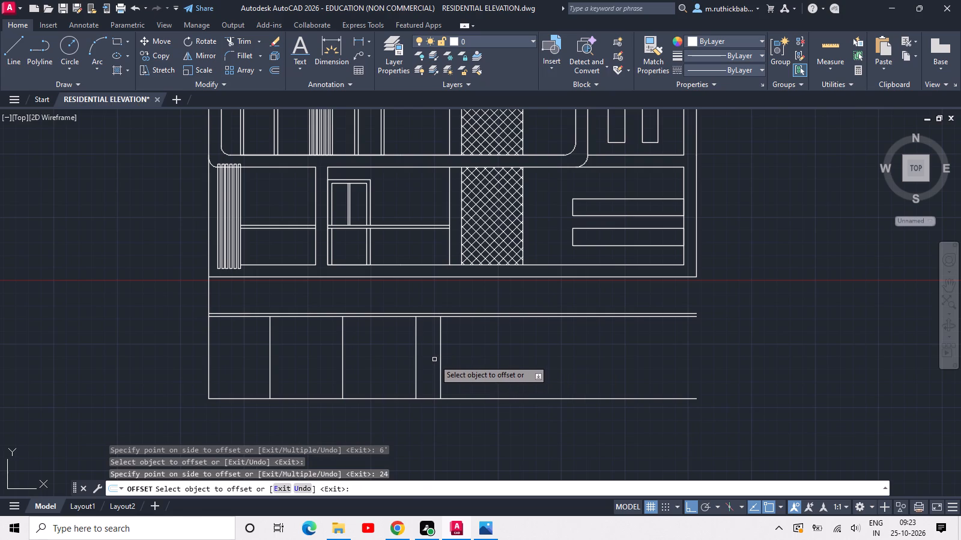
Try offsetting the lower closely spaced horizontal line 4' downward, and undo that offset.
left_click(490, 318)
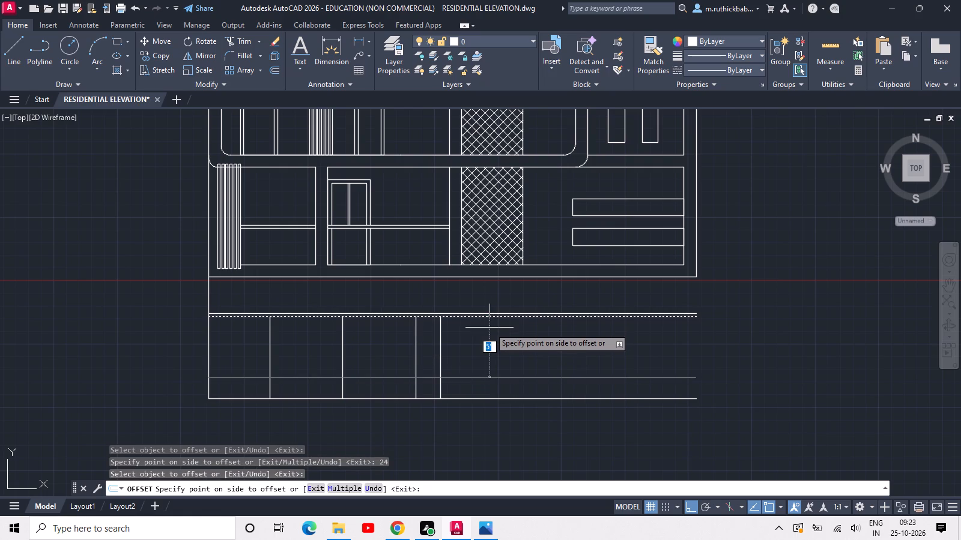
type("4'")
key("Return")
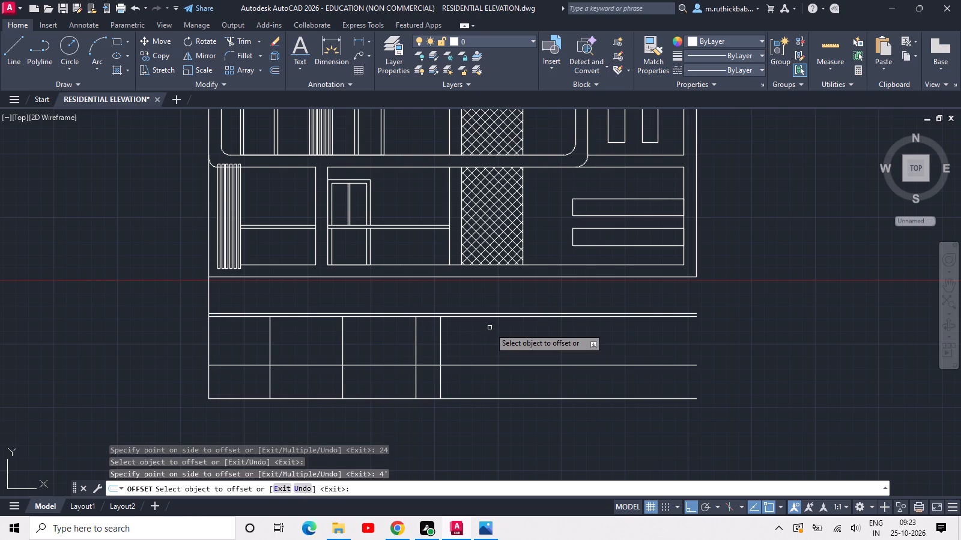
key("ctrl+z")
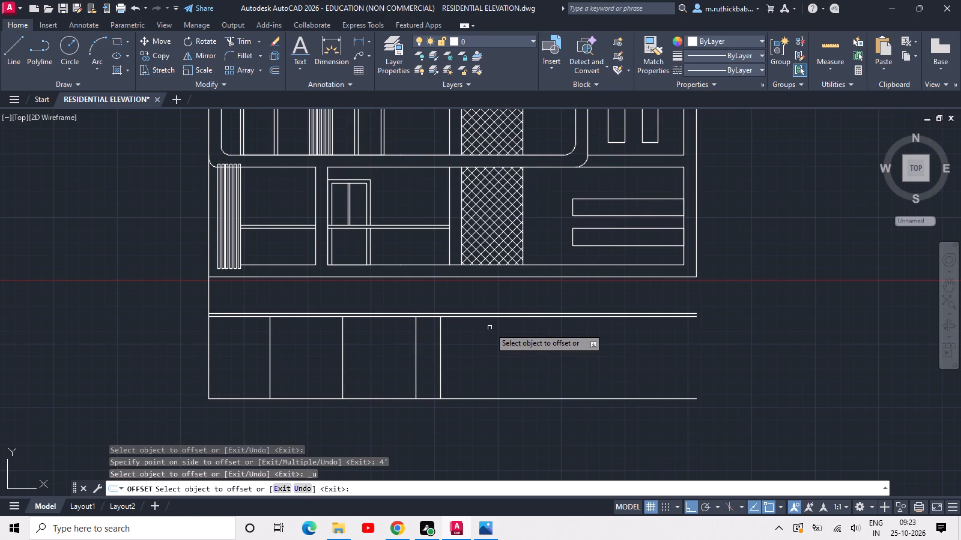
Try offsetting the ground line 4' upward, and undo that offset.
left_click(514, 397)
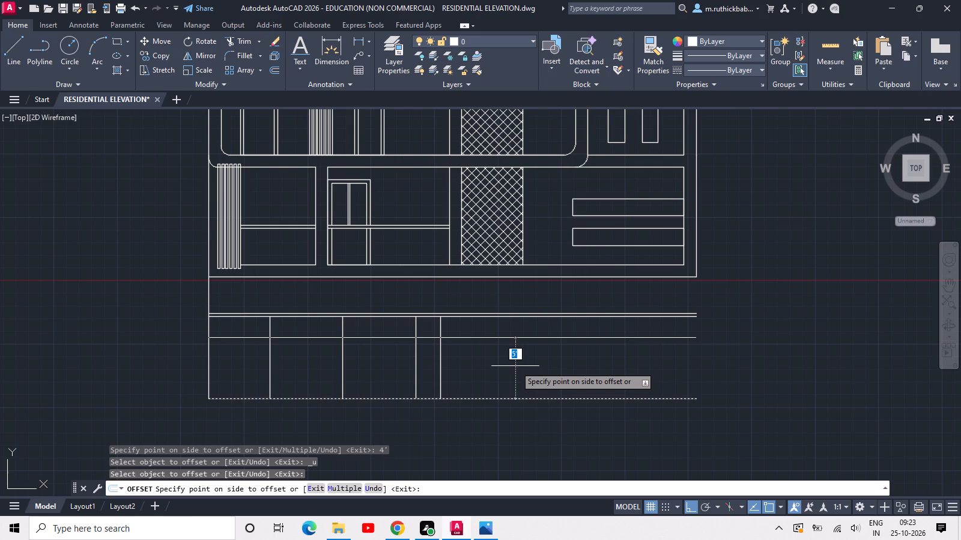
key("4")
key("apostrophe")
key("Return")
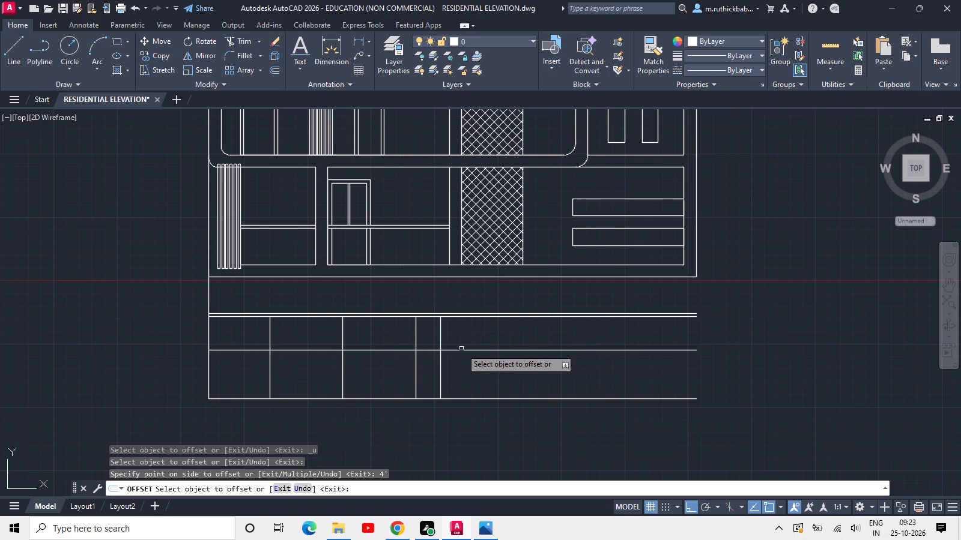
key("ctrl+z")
Offset the ground line 5' upward.
left_click(496, 398)
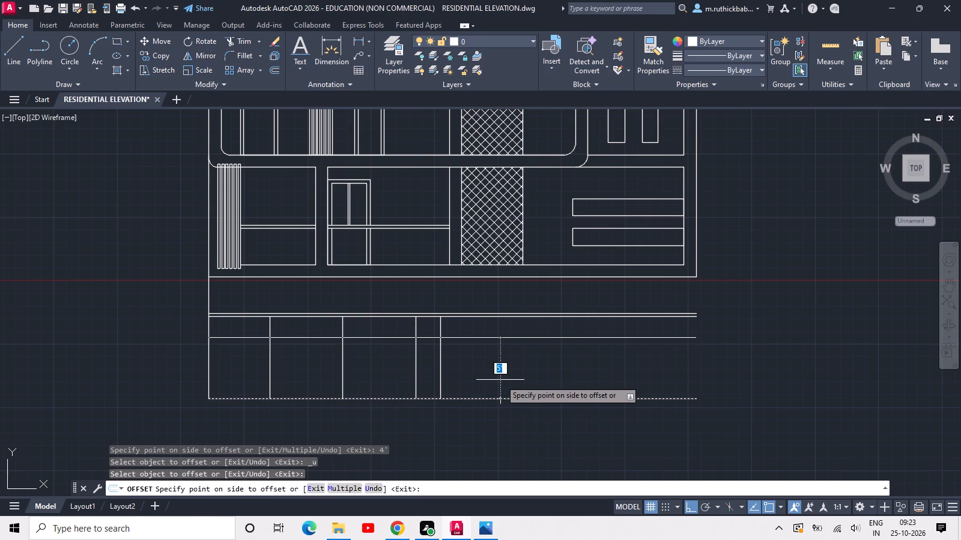
left_click(500, 380)
key("Escape")
Trim the horizontal line 5' above the ground where it crosses the narrow 24" bay between the two rightmost verticals.
scroll(461, 331, "up", 1)
middle_click_drag(461, 331, 461, 335)
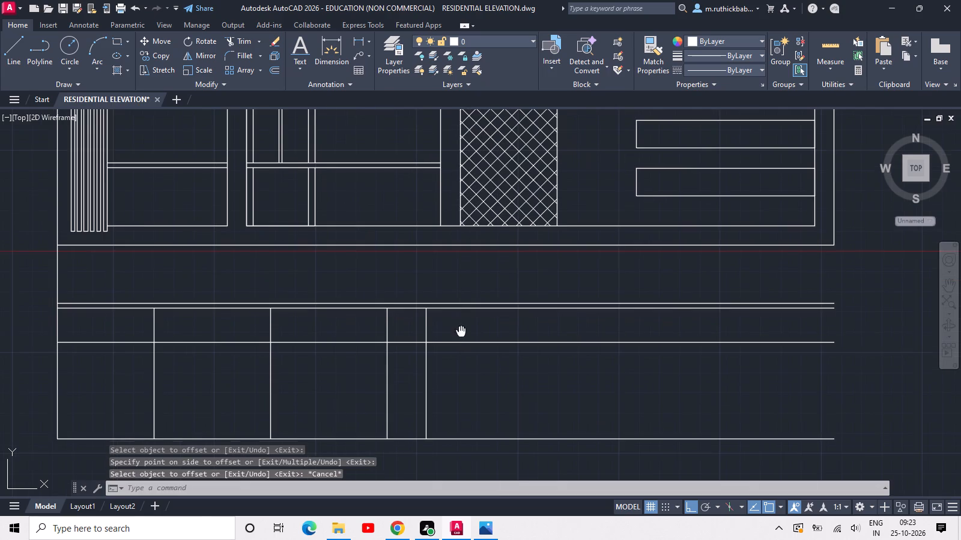
middle_click_drag(461, 335, 471, 355)
type("TR")
key("space")
key("space")
left_click(475, 352)
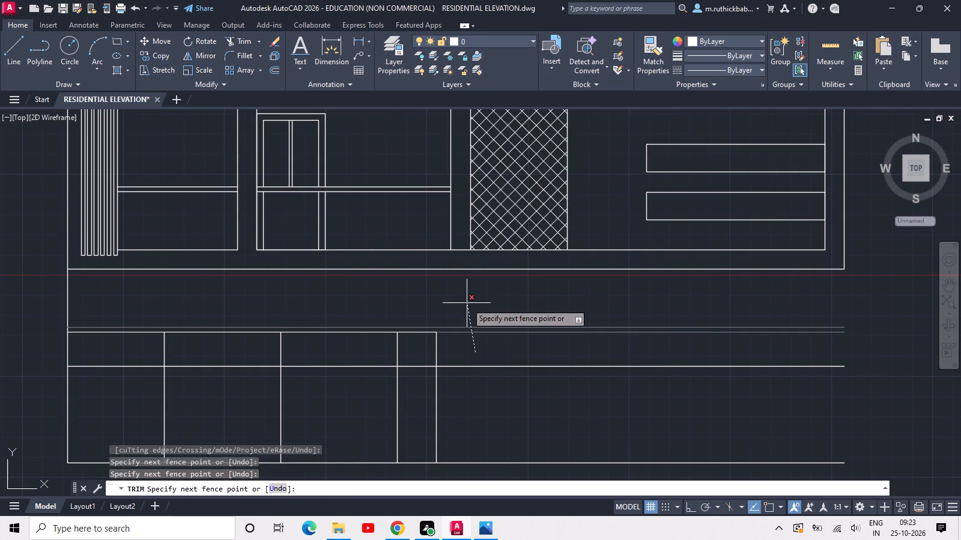
left_click(465, 339)
left_click_drag(410, 350, 411, 361)
left_click(418, 392)
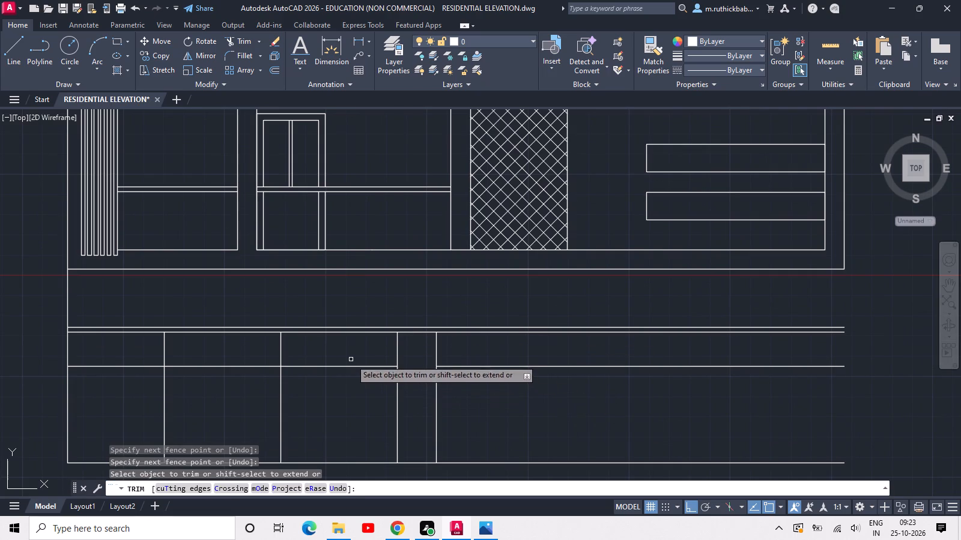
scroll(432, 338, "up", 2)
key("Escape")
Extend the rightmost ground-storey vertical up to the upper of the two closely spaced horizontal lines.
type("EX")
key("space")
left_click(437, 335)
key("Escape")
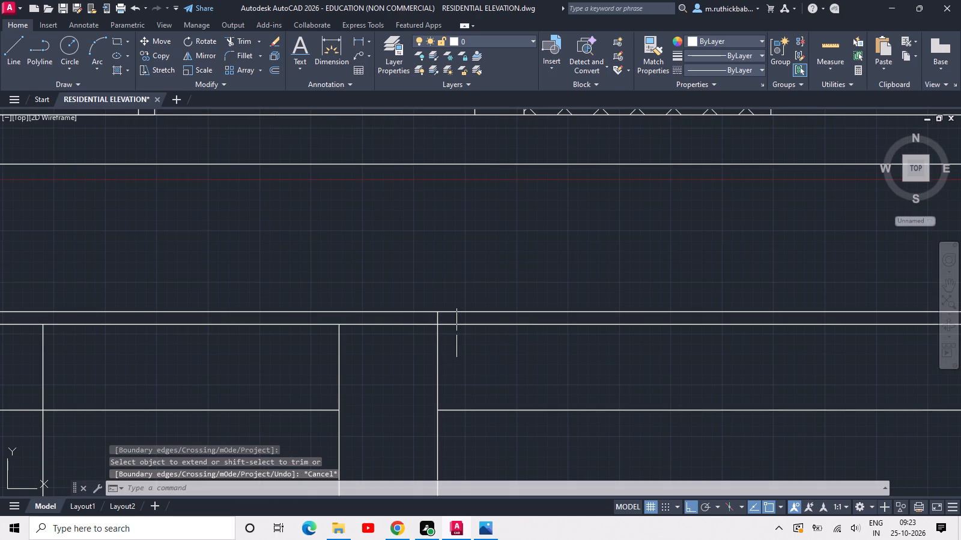
Trim both closely spaced horizontal lines where they run past the rightmost ground-storey vertical.
type("TR")
key("space")
left_click(461, 336)
left_click(463, 302)
scroll(463, 302, "down", 2)
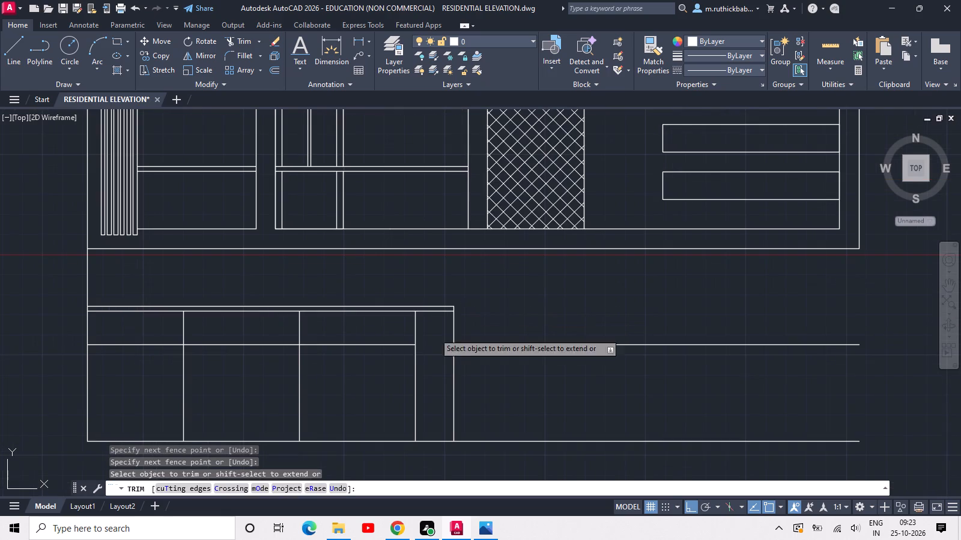
key("Escape")
Delete the horizontal line piece 5' above the ground that crosses the three left bays.
left_click_drag(372, 367, 372, 355)
left_click(368, 336)
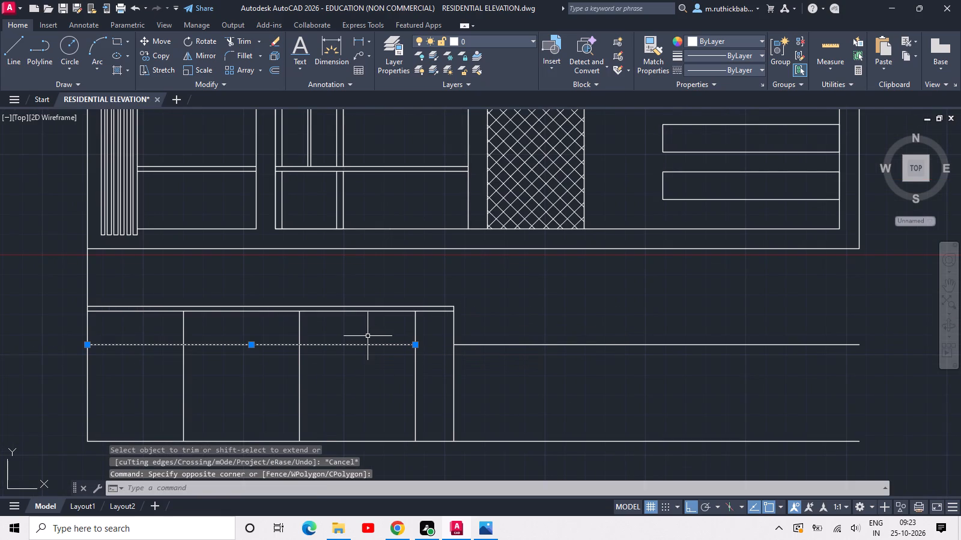
key("Delete")
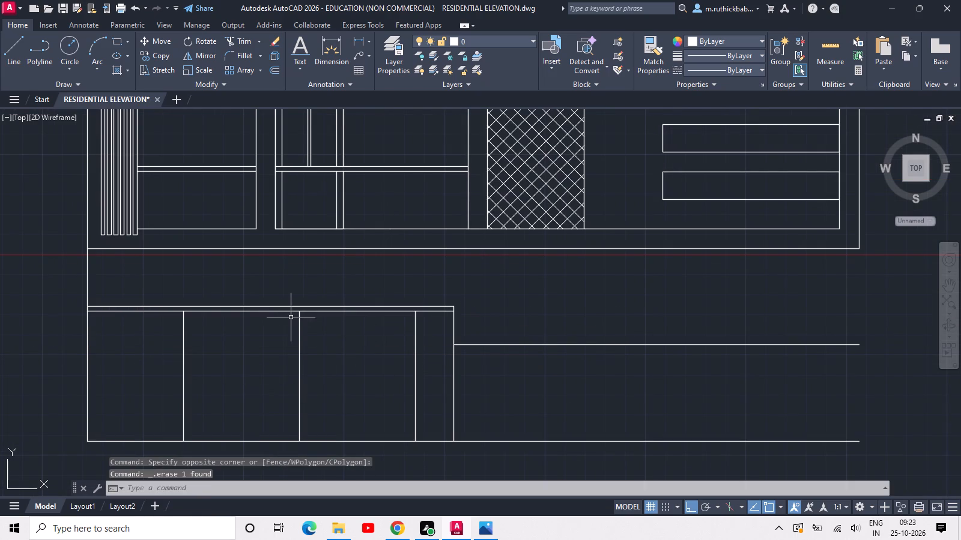
Draw a 12' by 3" rectangle directly below the closely spaced lines, spanning the two 6' bays.
scroll(291, 317, "up", 2)
middle_click_drag(282, 329, 283, 329)
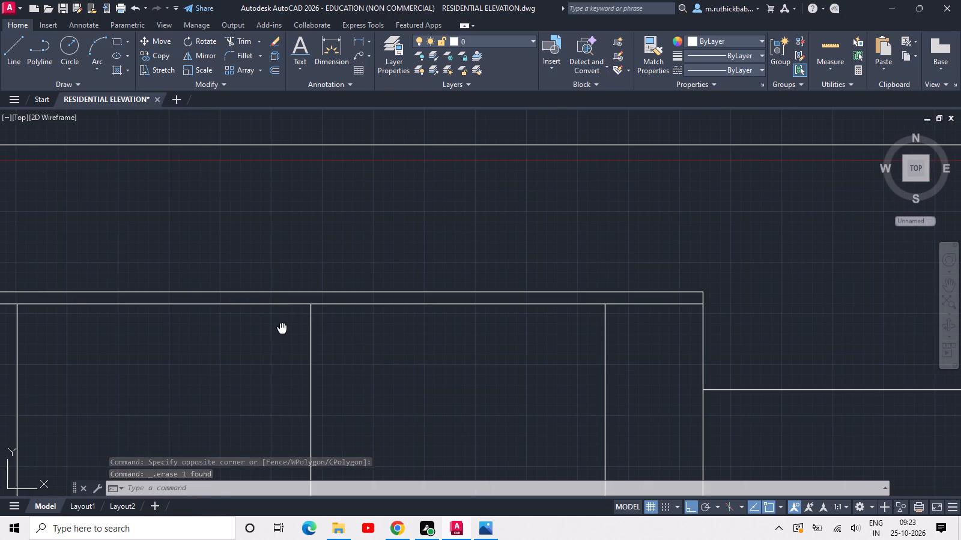
middle_click_drag(283, 329, 358, 307)
middle_click_drag(331, 296, 435, 281)
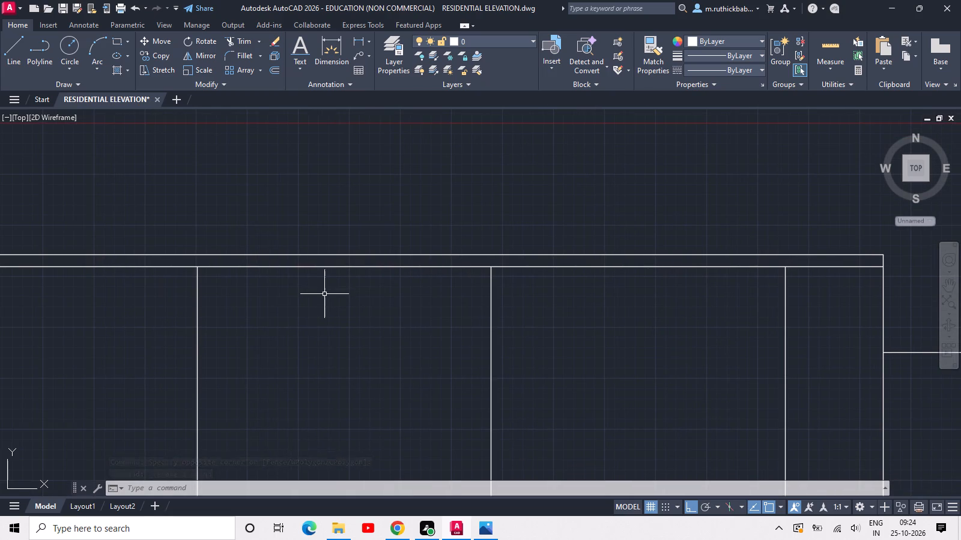
type("REC")
key("space")
left_click(196, 268)
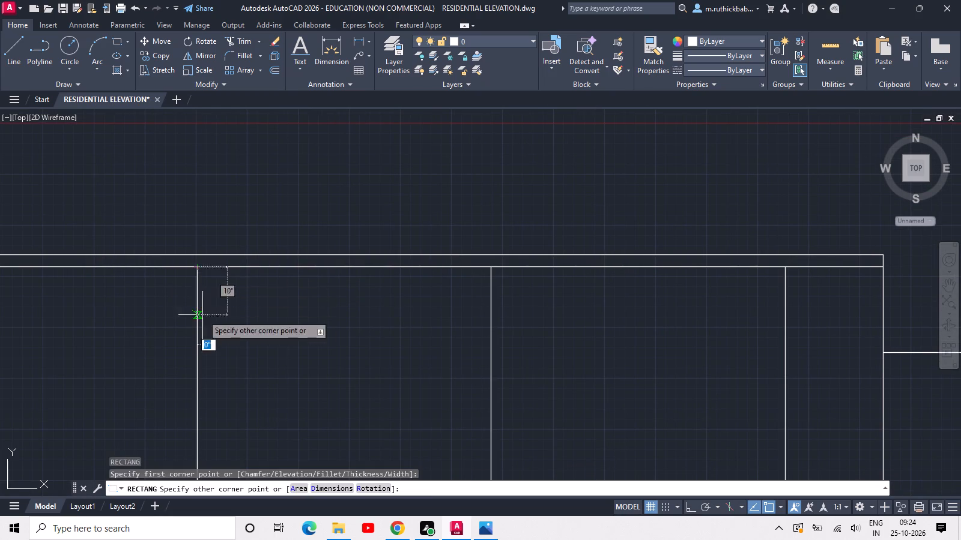
left_click(786, 280)
key("Escape")
Copy the 12' by 3" rectangle downward as a fitted array of 10 items ending at the ground line.
left_click(740, 285)
left_click(732, 275)
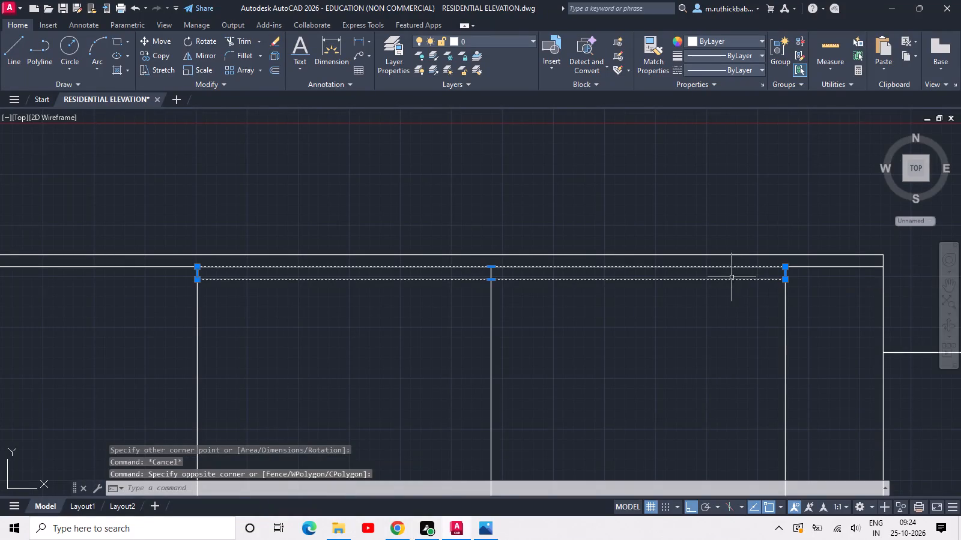
type("CO")
key("space")
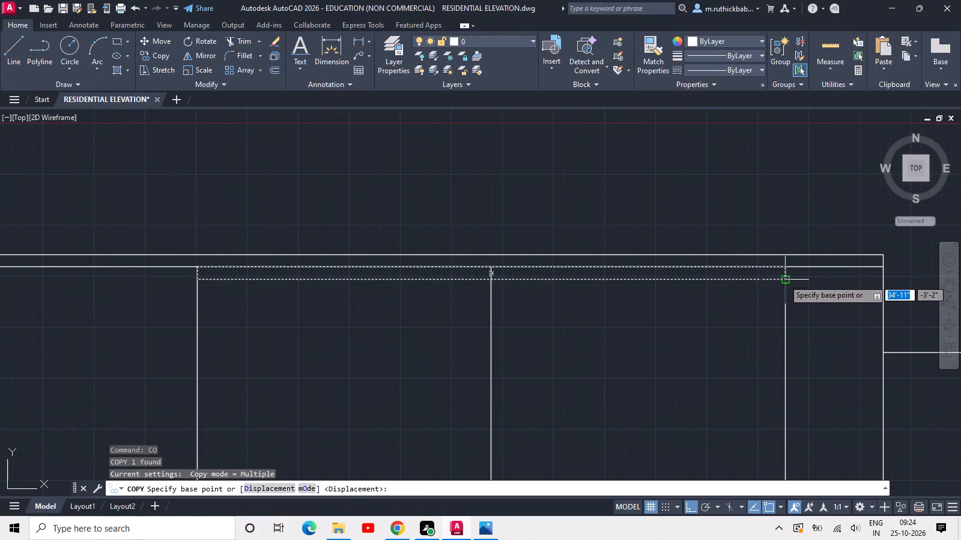
left_click(784, 280)
type("ARR")
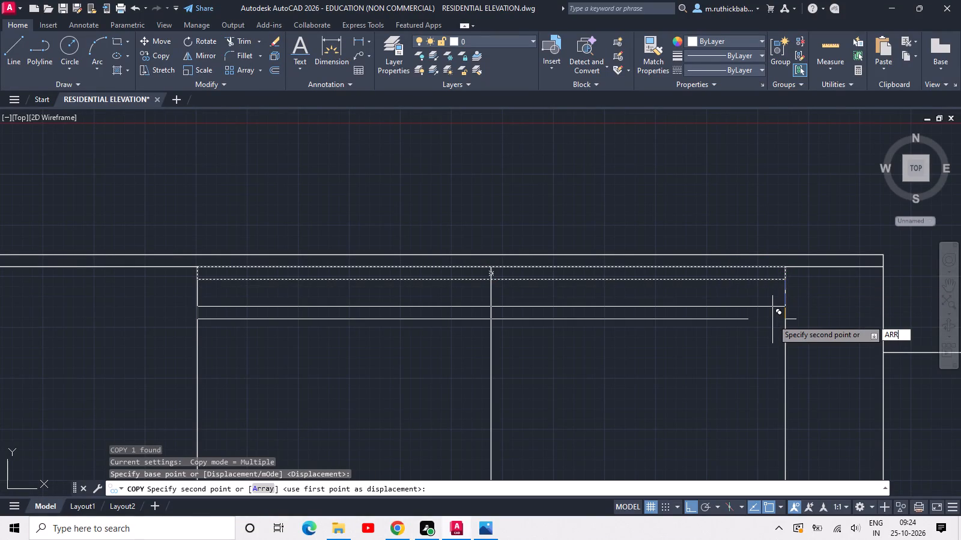
key("space")
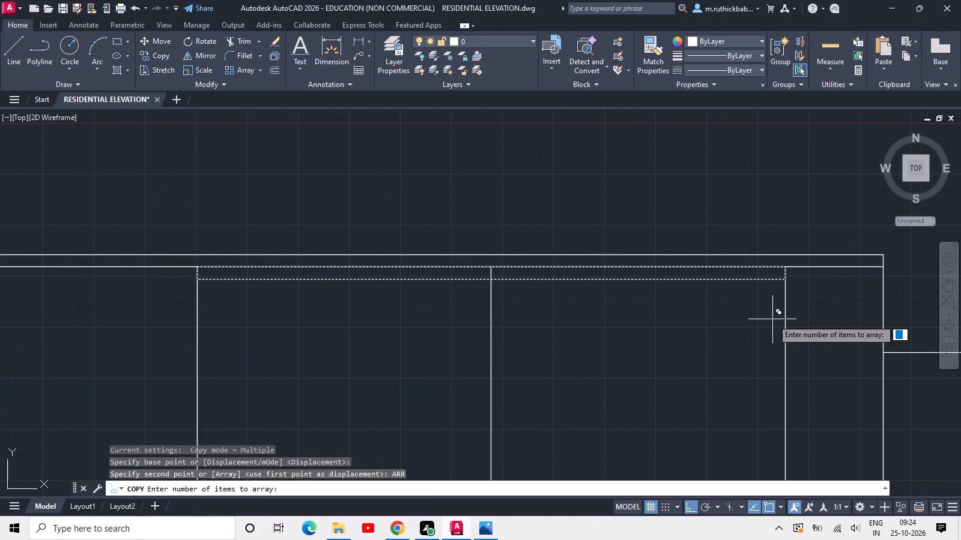
type("10")
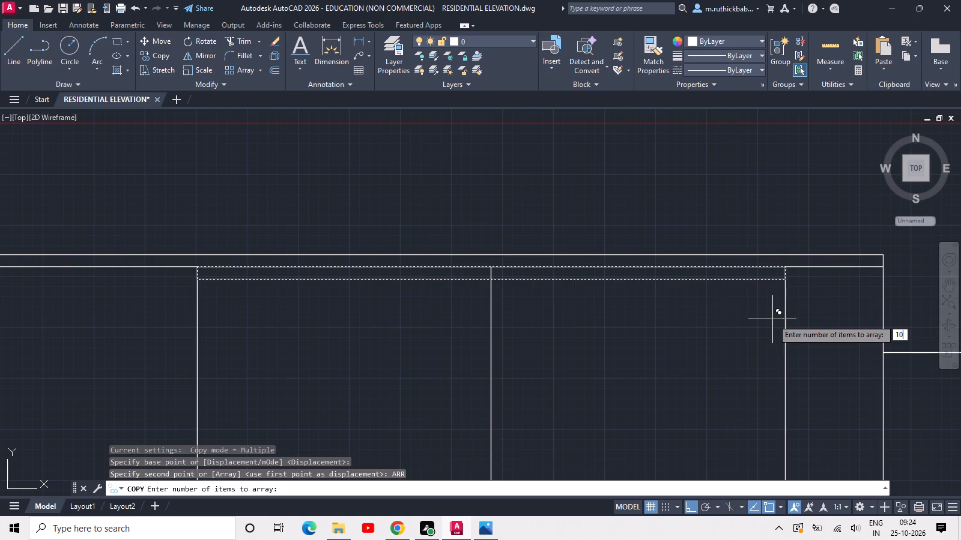
key("space")
scroll(772, 319, "down", 2)
type("F")
key("space")
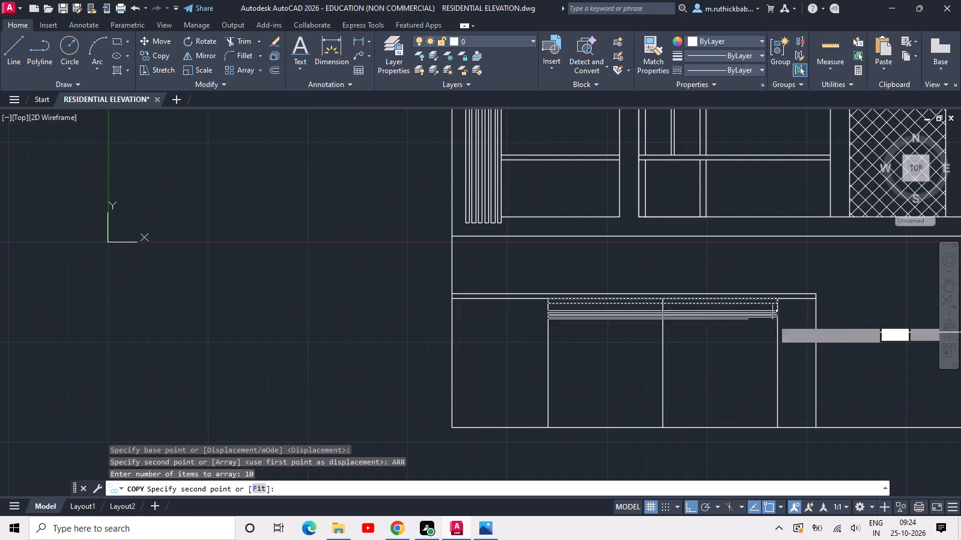
left_click(777, 424)
key("Escape")
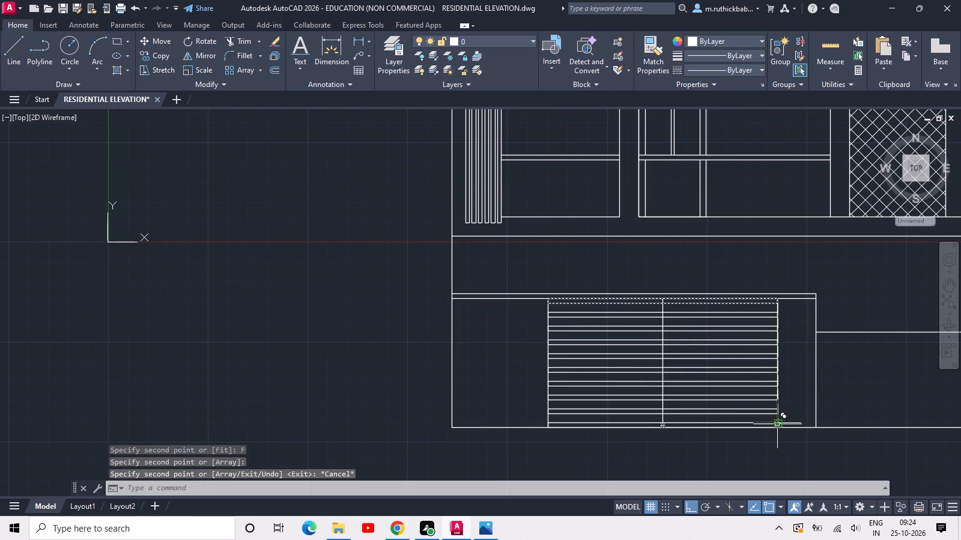
Copy the vertical line between the two slatted bays a short distance to each side of itself.
scroll(663, 315, "up", 4)
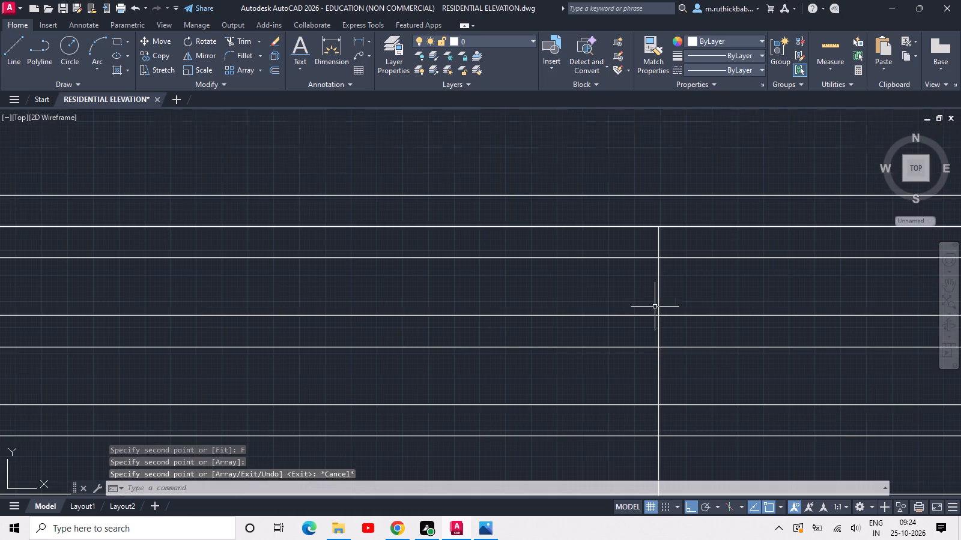
left_click(670, 286)
left_click(632, 296)
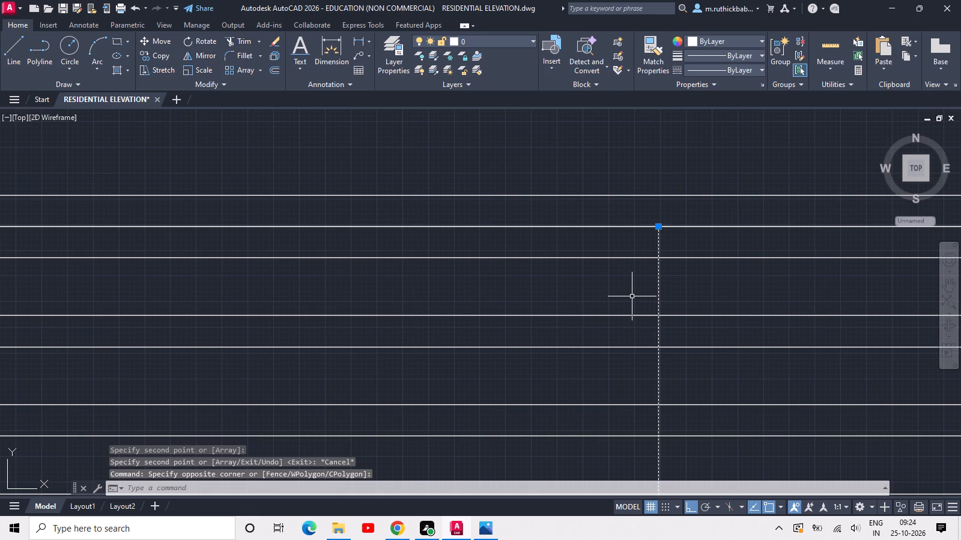
type("CO")
key("space")
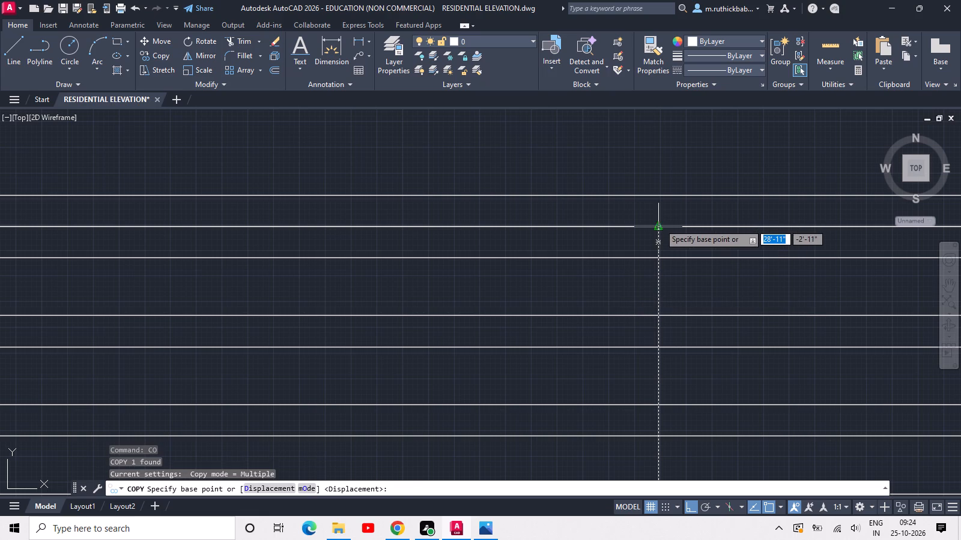
left_click(659, 224)
left_click(673, 227)
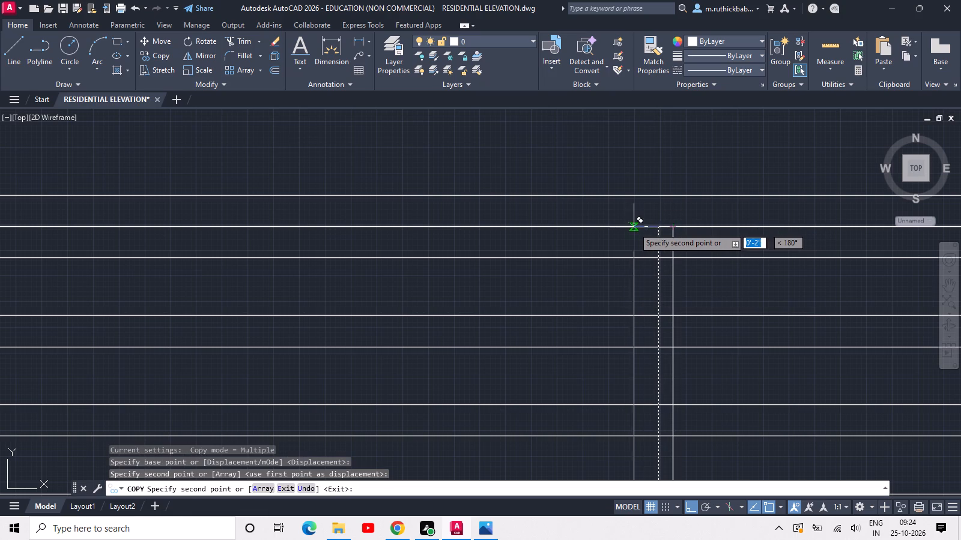
left_click(642, 227)
key("Escape")
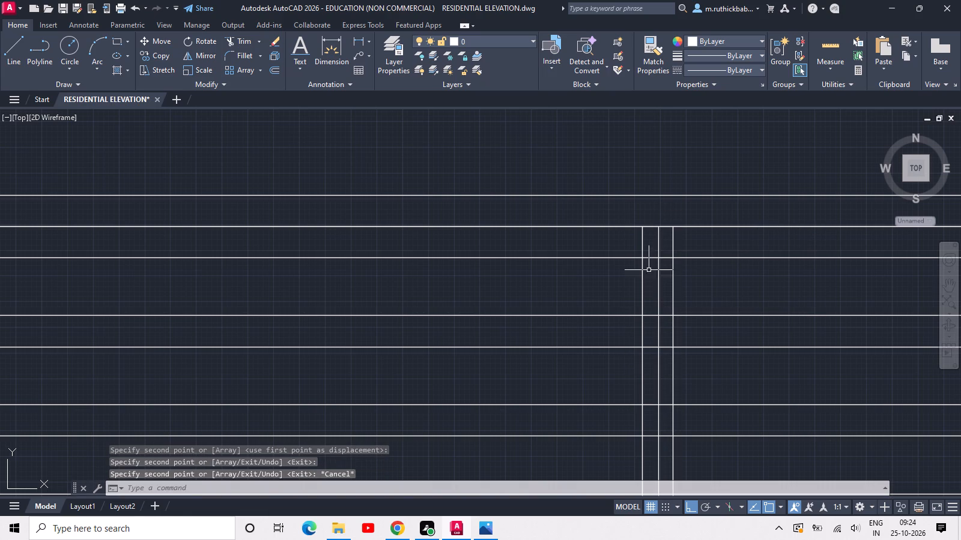
Delete the original middle vertical between the two new copies.
left_click(664, 297)
left_click(653, 278)
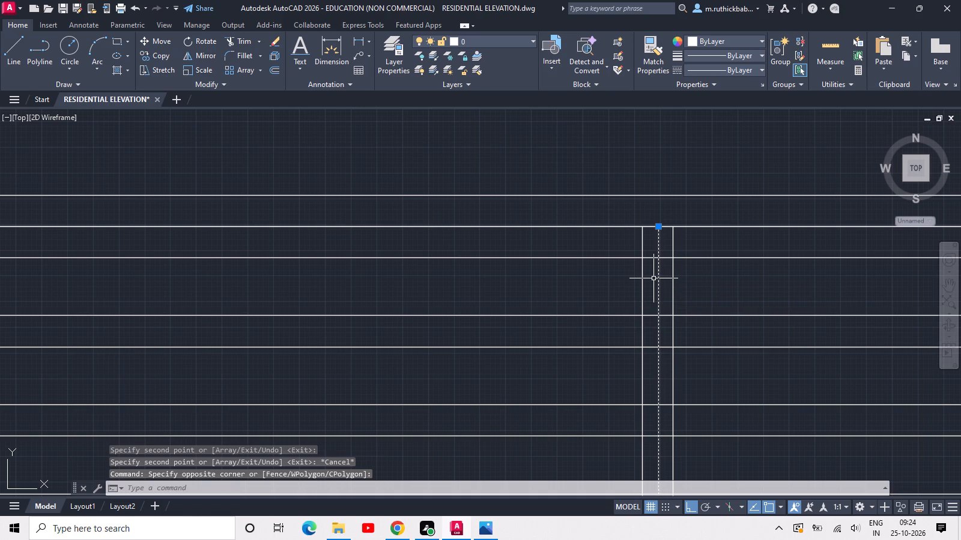
key("Delete")
Trim all slat lines between the two closely spaced middle verticals, from the top slat down to the ground.
type("TR")
key("space")
key("space")
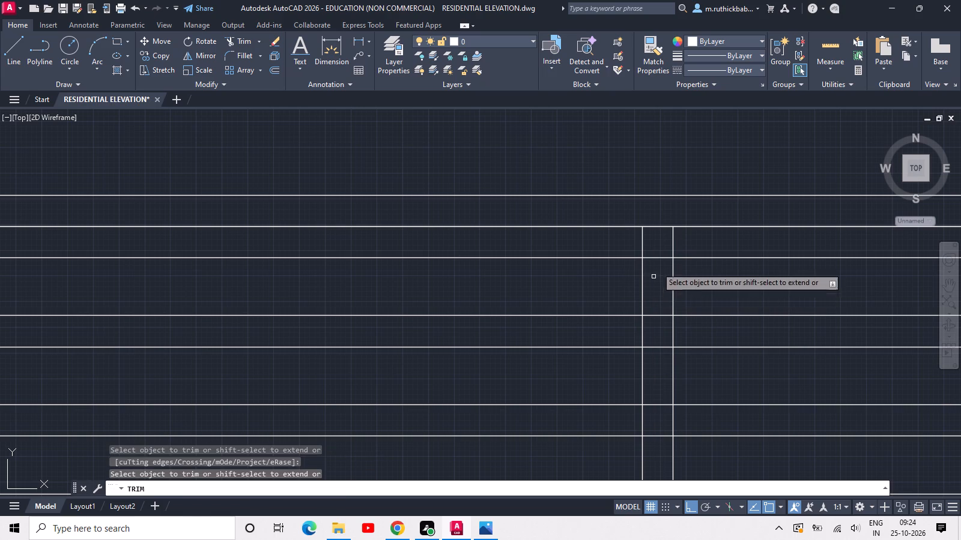
left_click(659, 235)
scroll(639, 397, "down", 5)
middle_click_drag(636, 426, 638, 275)
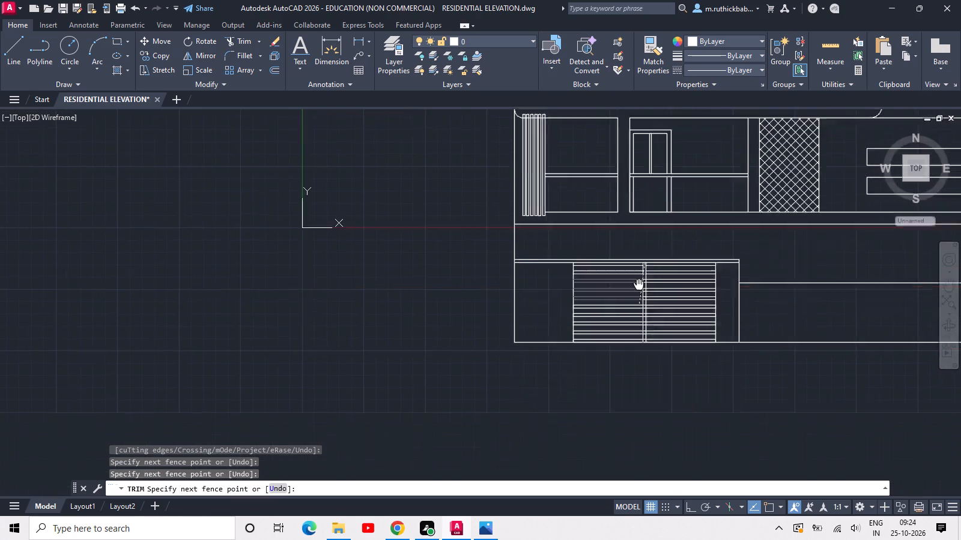
middle_click_drag(638, 275, 633, 221)
scroll(635, 262, "up", 5)
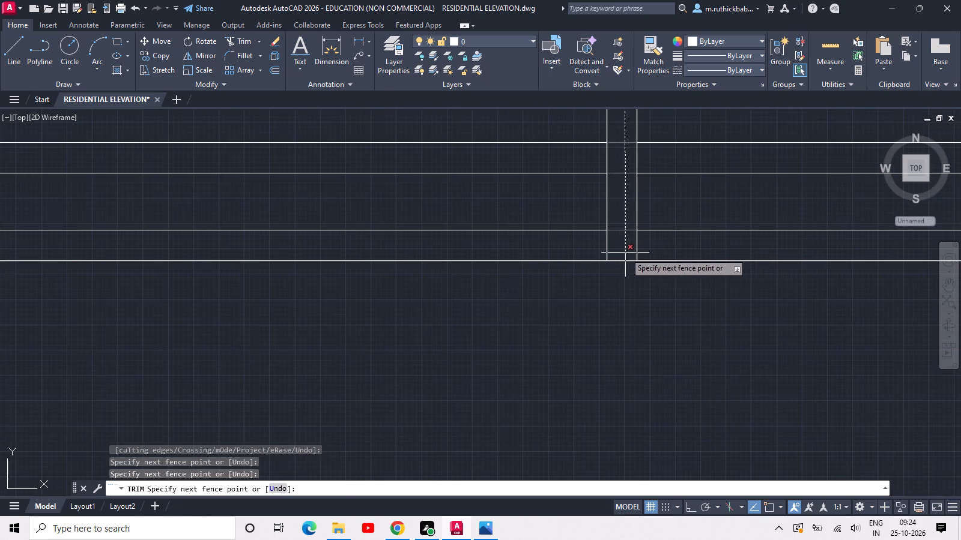
left_click(625, 253)
scroll(625, 253, "down", 3)
key("Escape")
Draw an upright rectangle inside the blank leftmost ground-storey bay, set in from all its edges.
middle_click_drag(372, 280, 512, 518)
scroll(482, 440, "down", 1)
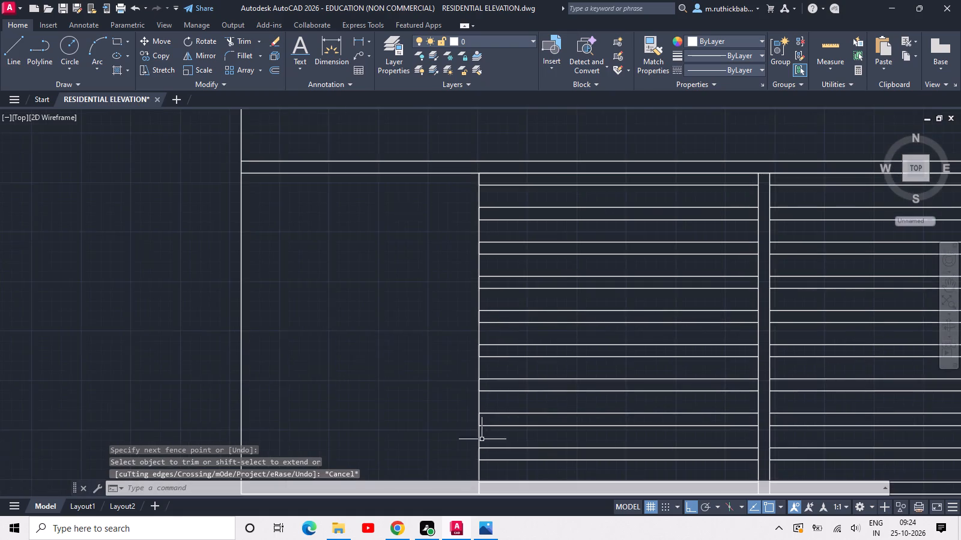
scroll(480, 437, "down", 1)
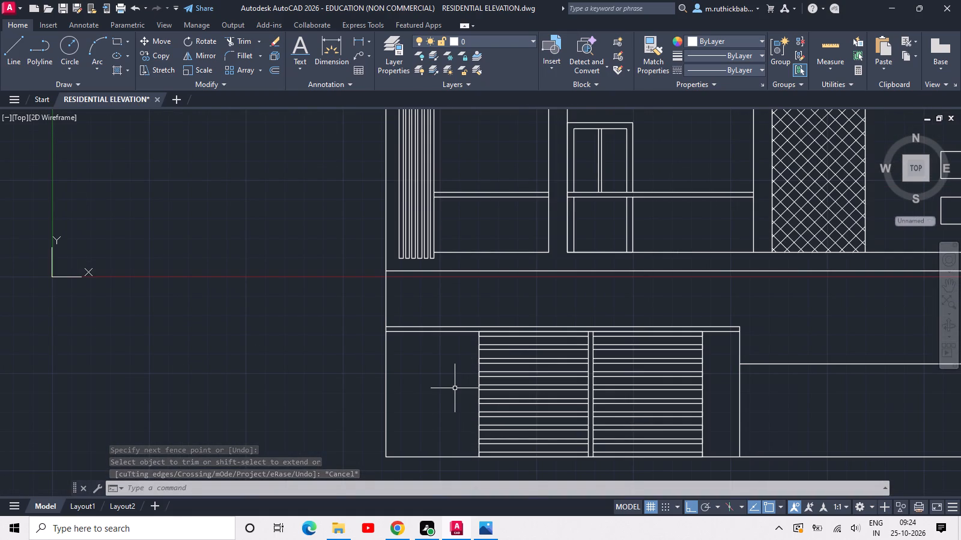
type("REC")
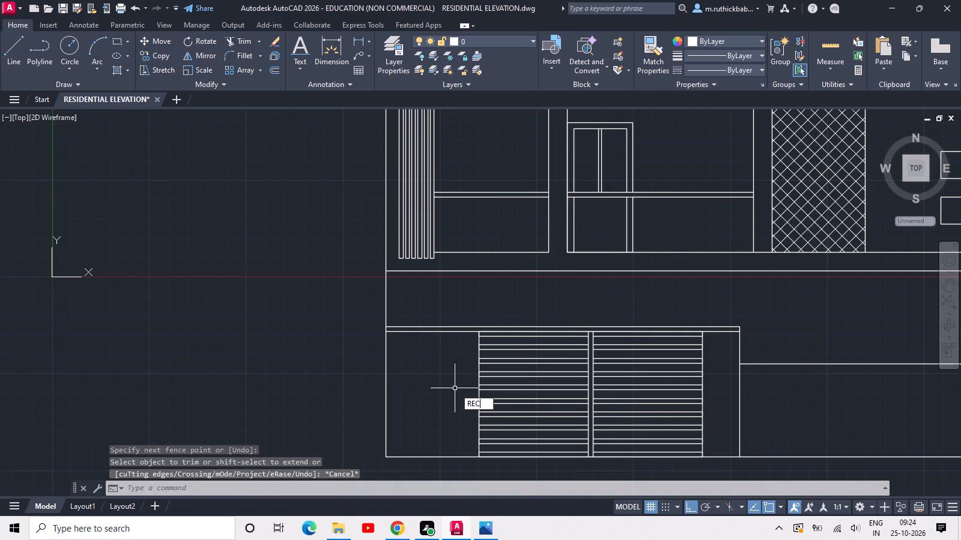
key("space")
left_click(399, 347)
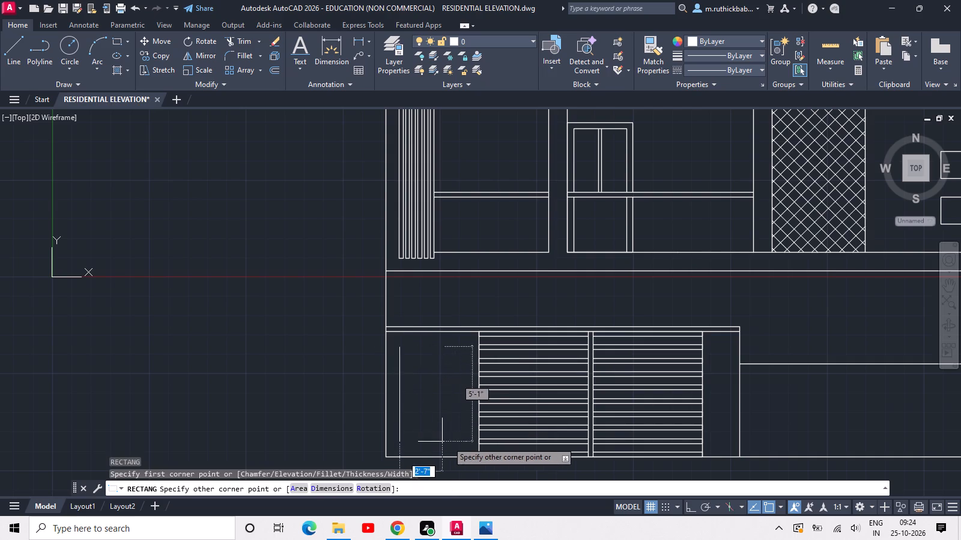
left_click(461, 447)
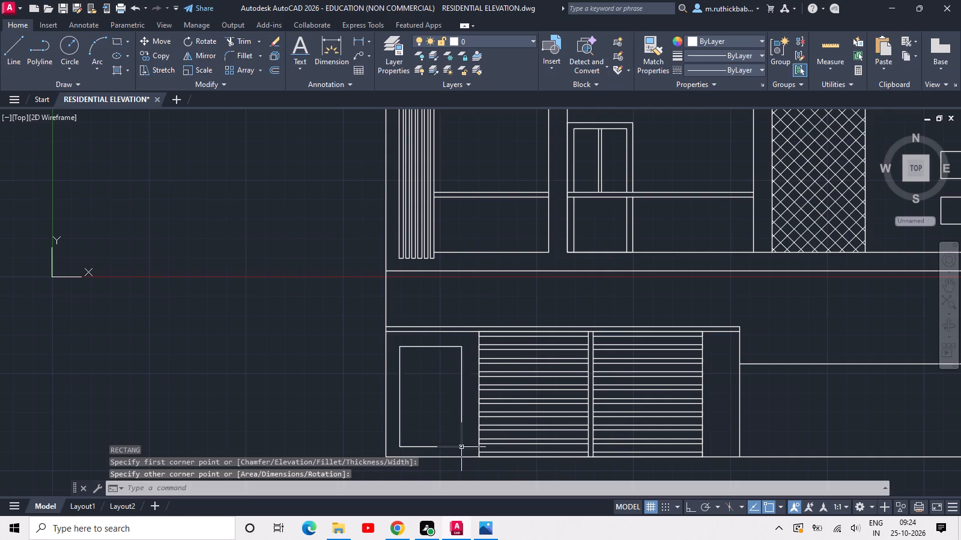
Draw a rectangle about 13' by 5'-10" standing on the ground level and extending past the right end of the building.
scroll(471, 427, "down", 1)
middle_click_drag(726, 449, 589, 469)
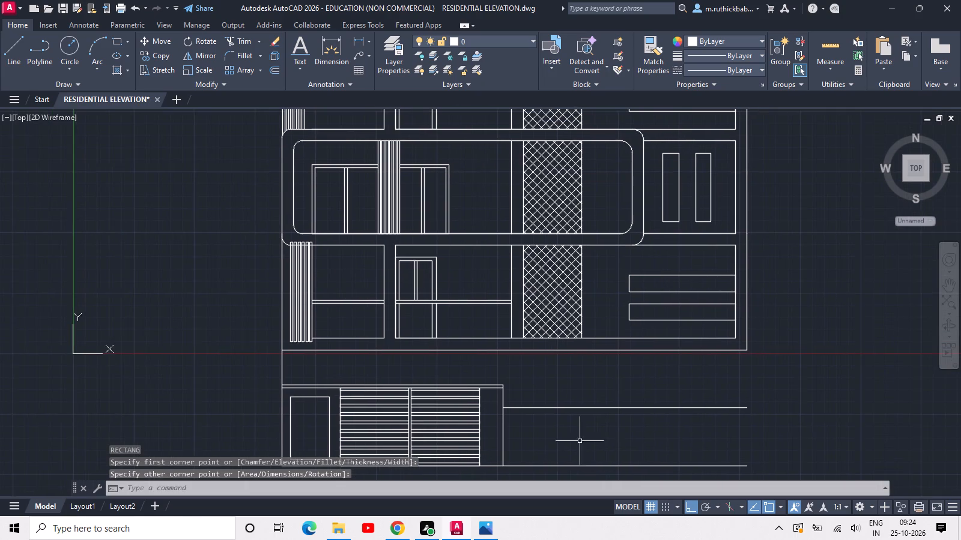
scroll(578, 439, "up", 1)
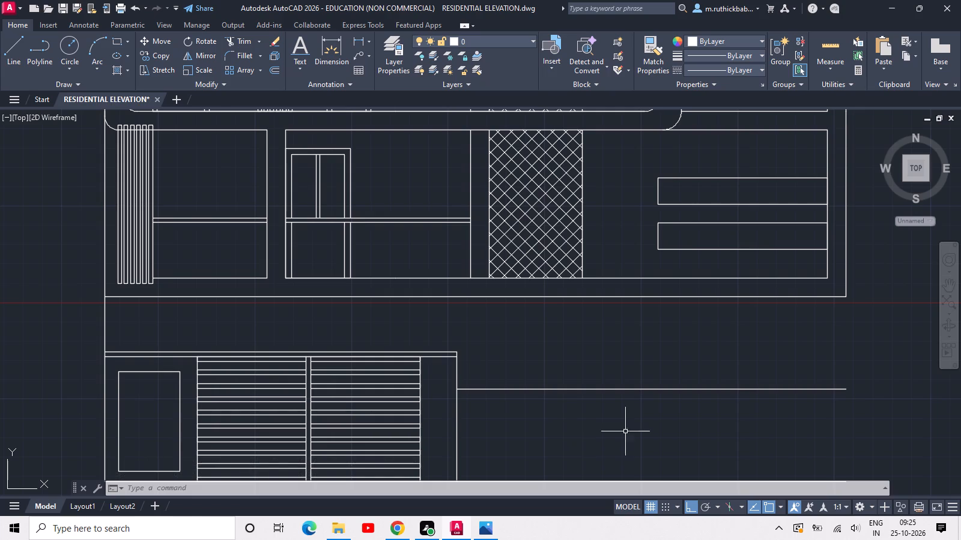
middle_click_drag(778, 442, 648, 449)
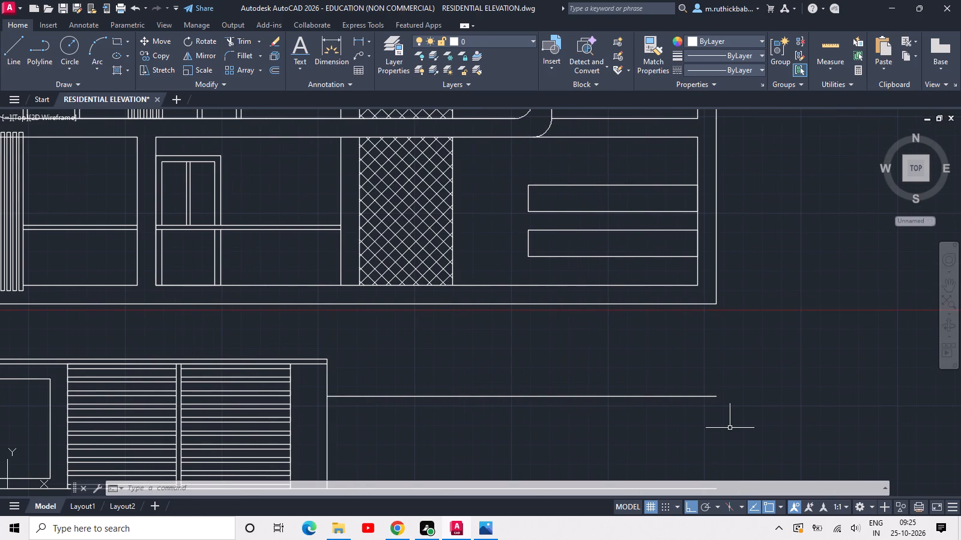
type("REC")
key("space")
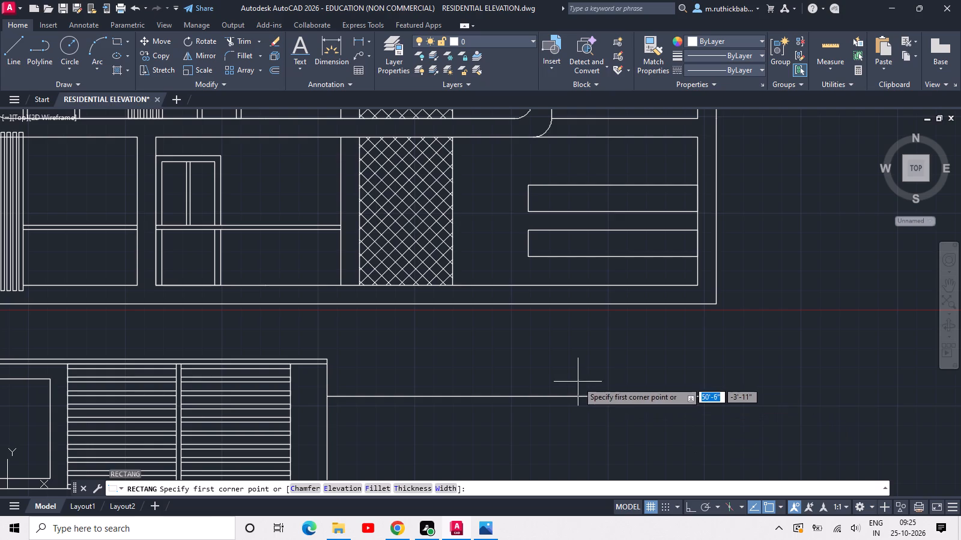
left_click(577, 381)
middle_click_drag(703, 461, 730, 302)
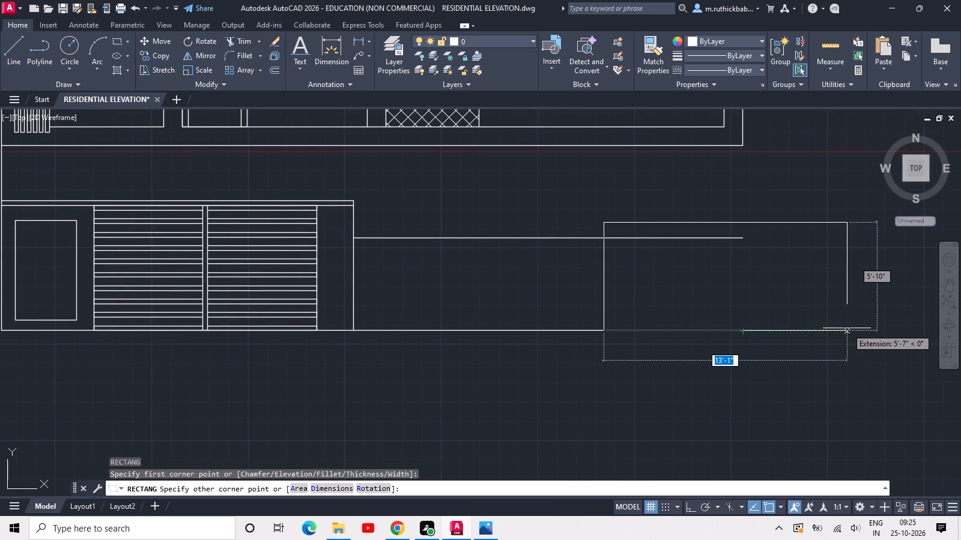
left_click(840, 330)
key("Escape")
Trim the low wall's top line where it runs inside the new rectangle at the right end.
type("TR")
key("space")
left_click(691, 264)
left_click(662, 230)
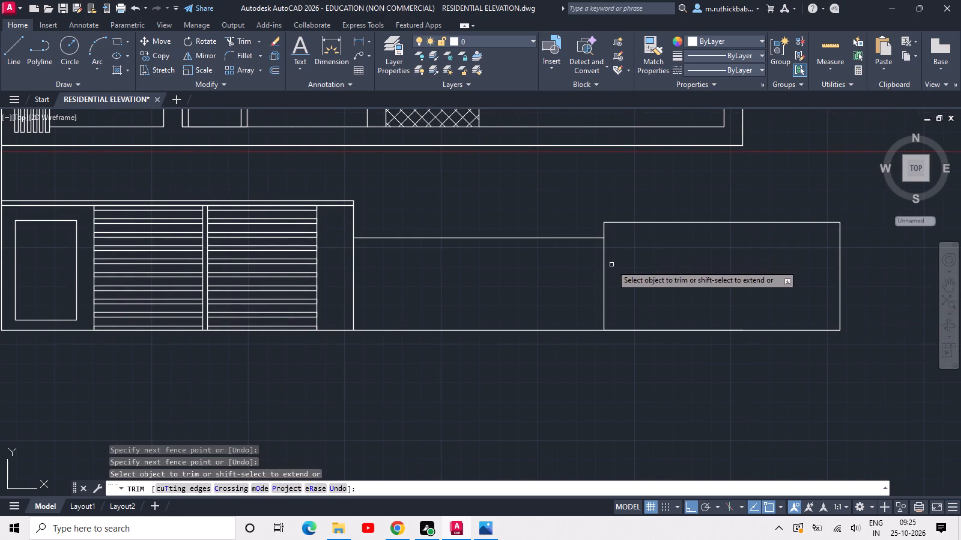
key("Escape")
key("Escape")
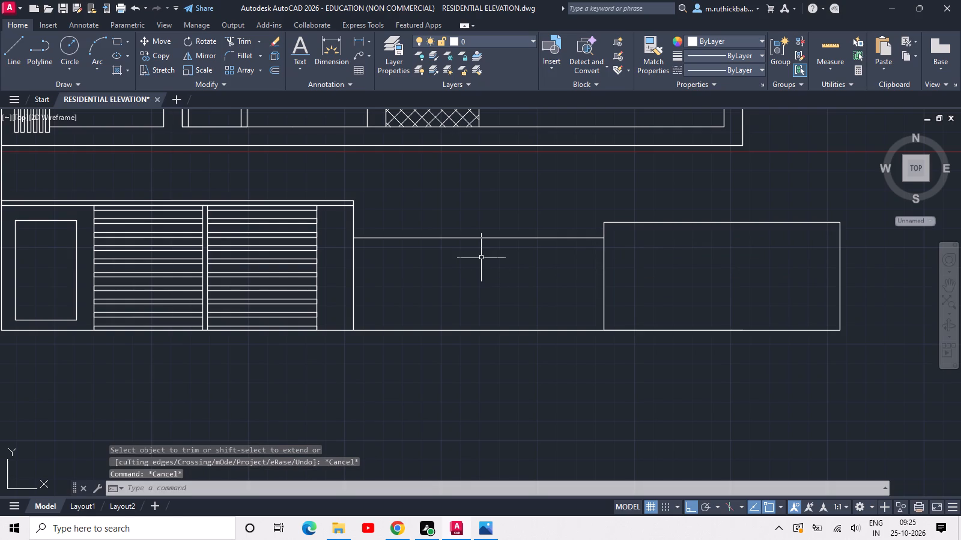
Draw a narrow rectangle about 1'-4" by 6'-4" on the ground line, rising above the middle of the low wall.
type("REC")
key("space")
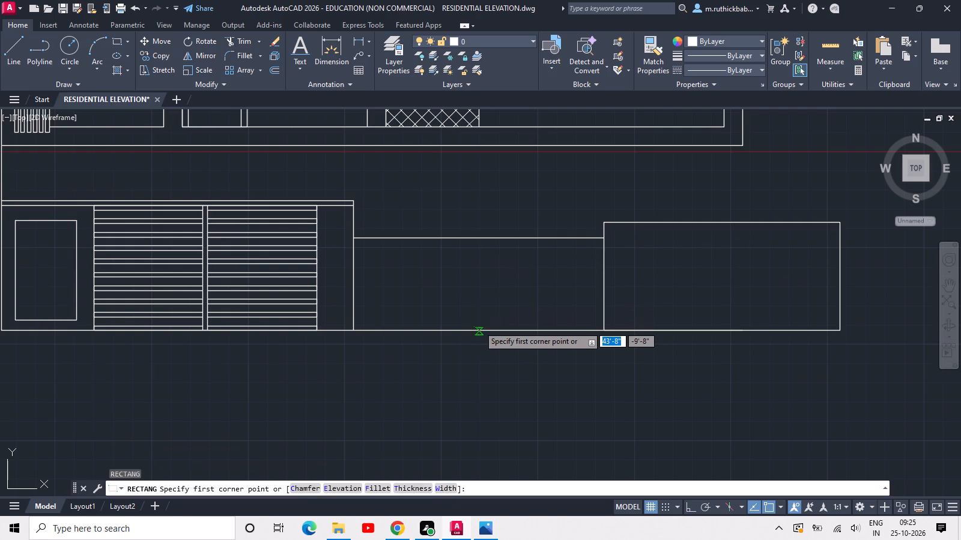
left_click(474, 328)
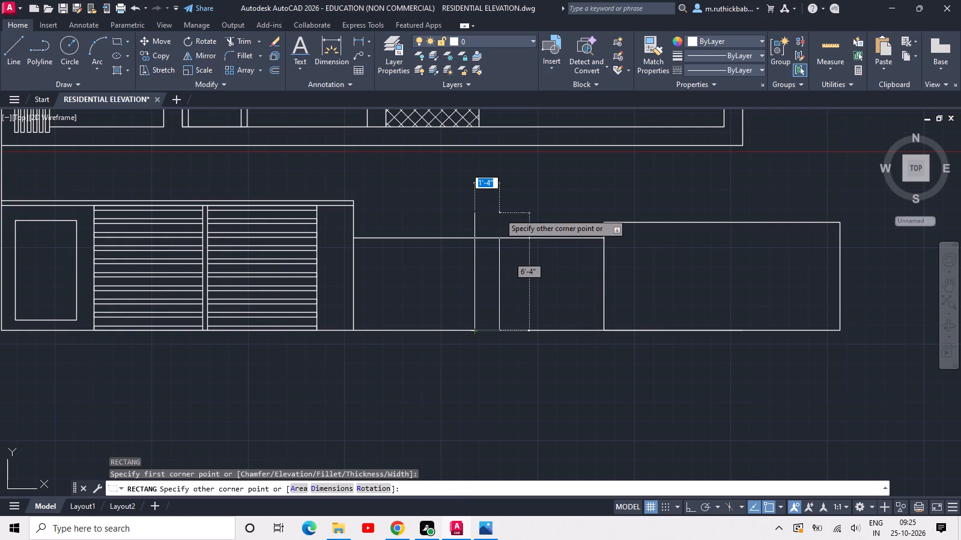
left_click(499, 213)
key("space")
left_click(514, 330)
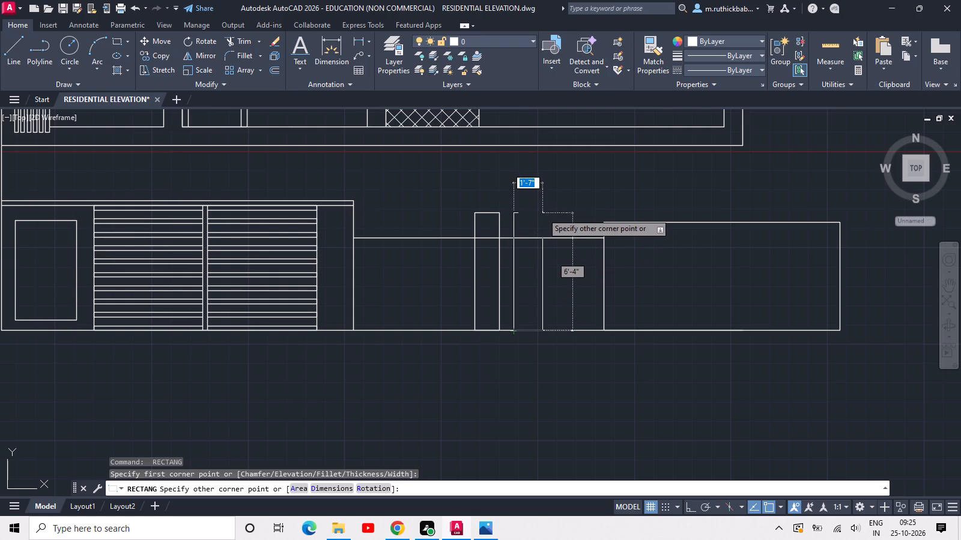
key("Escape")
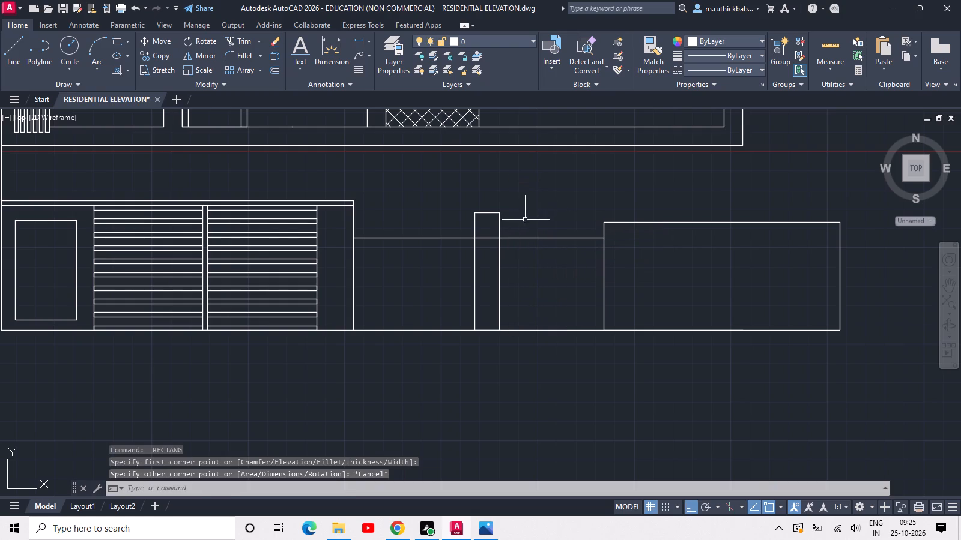
Slant the narrow rectangle on the low wall by stretching both its upper corners about 1'-10" to the right.
left_click_drag(523, 220, 499, 222)
left_click(454, 216)
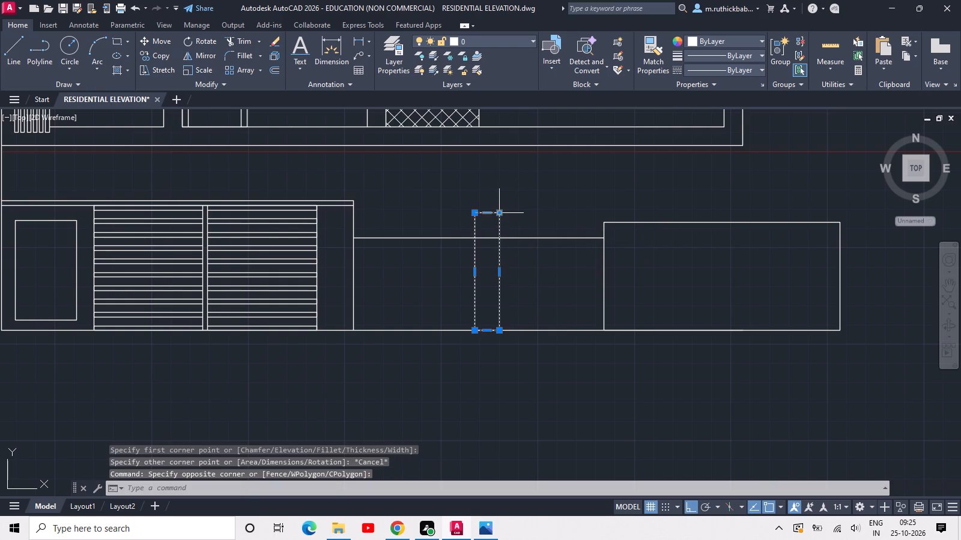
left_click(497, 212)
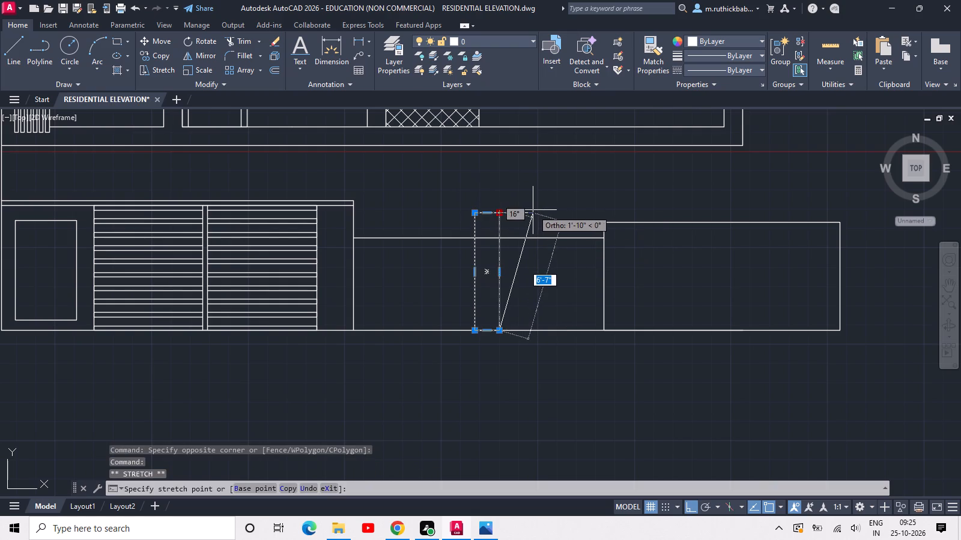
left_click(533, 210)
left_click(474, 212)
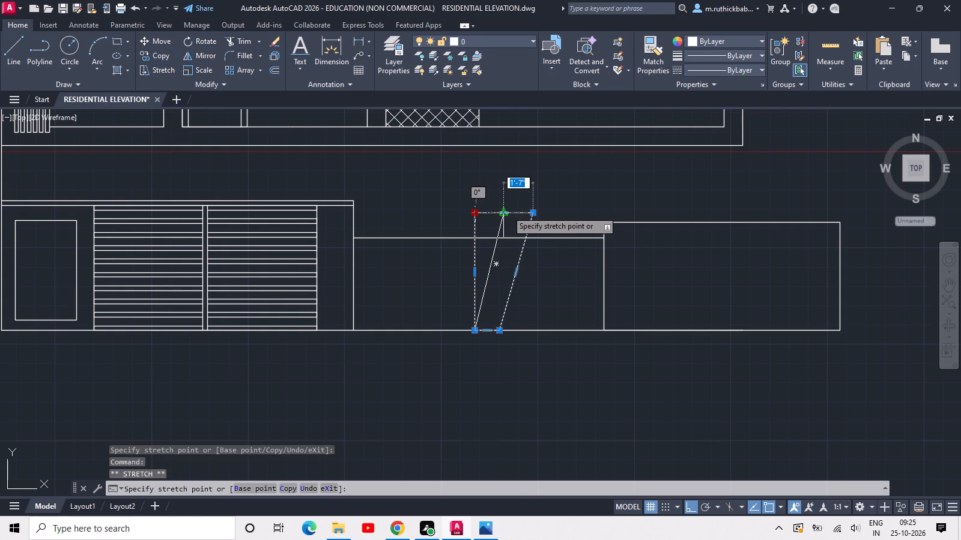
left_click(511, 211)
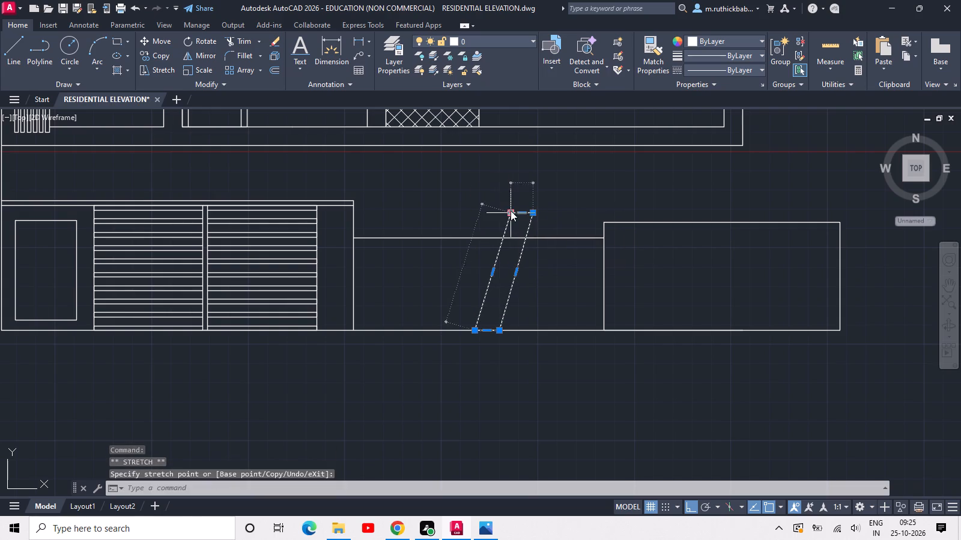
key("Escape")
Copy the slanted pillar about 2'-0" to the right along the ground line.
left_click_drag(539, 302, 500, 293)
left_click(468, 278)
type("CO")
key("space")
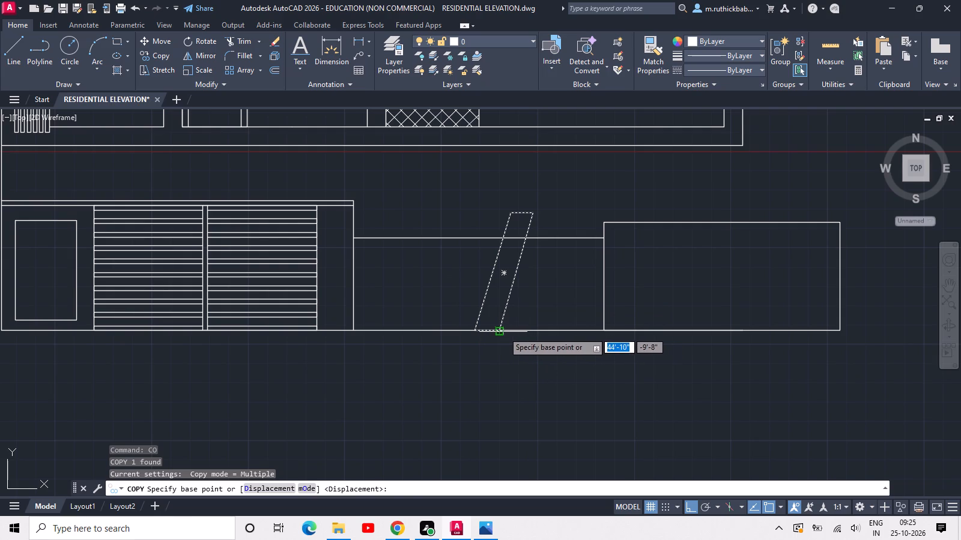
left_click(499, 329)
left_click(537, 326)
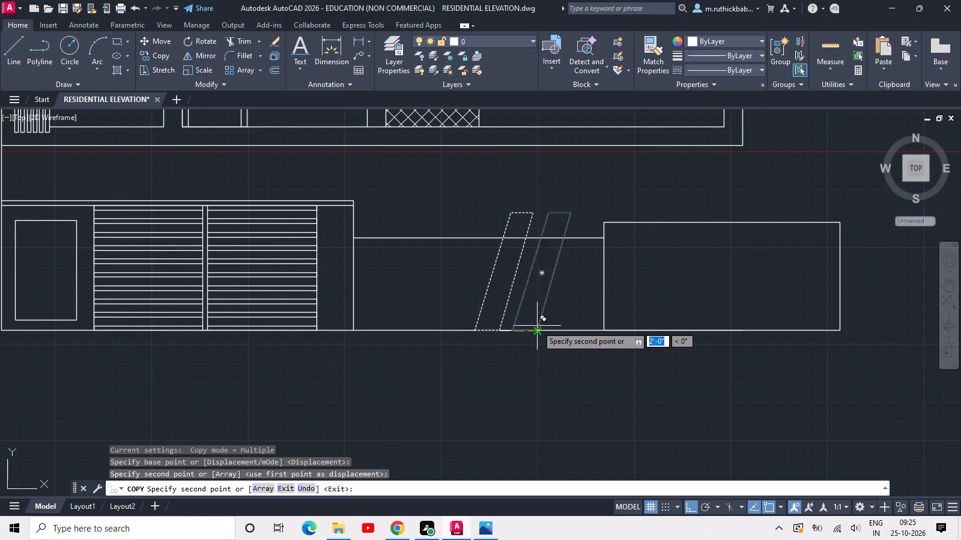
key("Escape")
Trim the low wall's top line where it crosses inside the two slanted pillars.
scroll(508, 332, "down", 1)
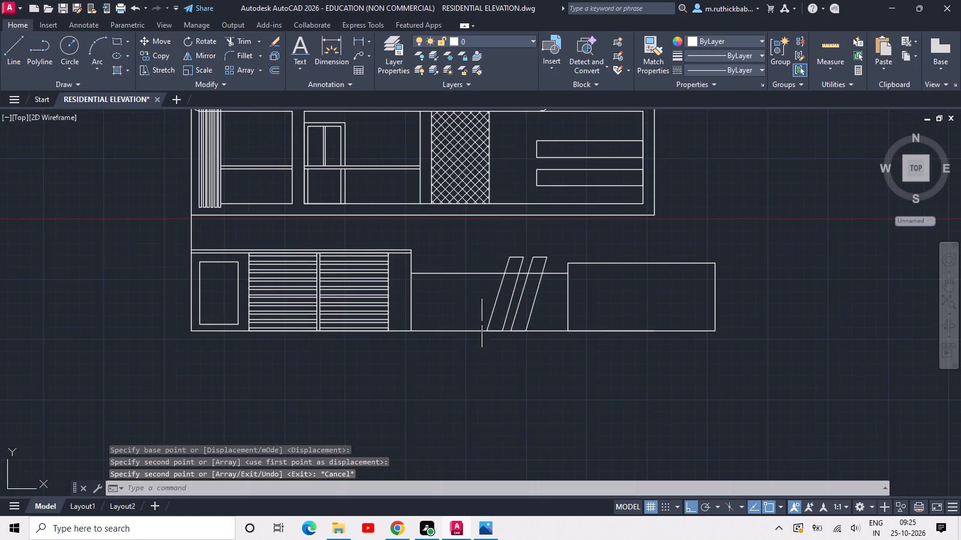
scroll(480, 320, "down", 1)
scroll(485, 314, "up", 1)
type("TR")
key("space")
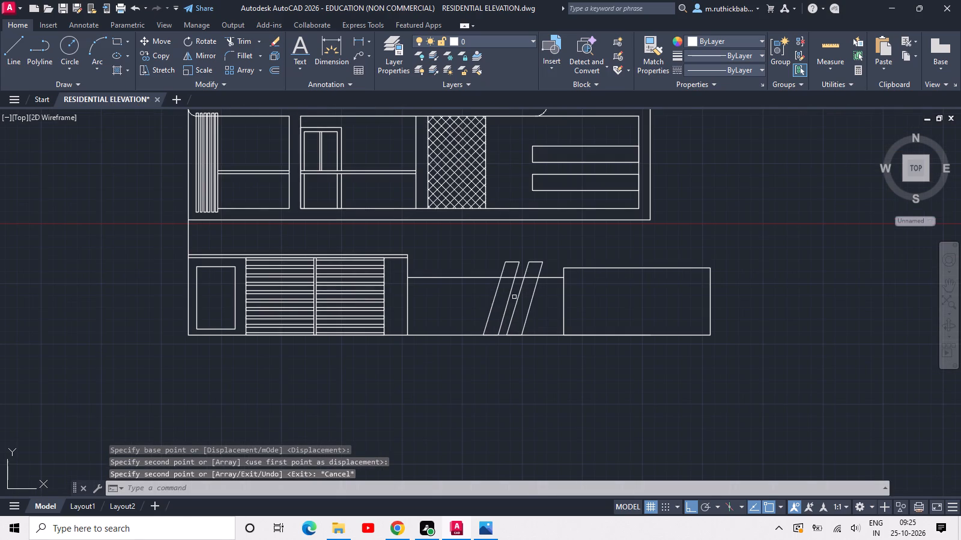
key("space")
scroll(515, 276, "up", 3)
left_click(494, 265)
left_click(480, 323)
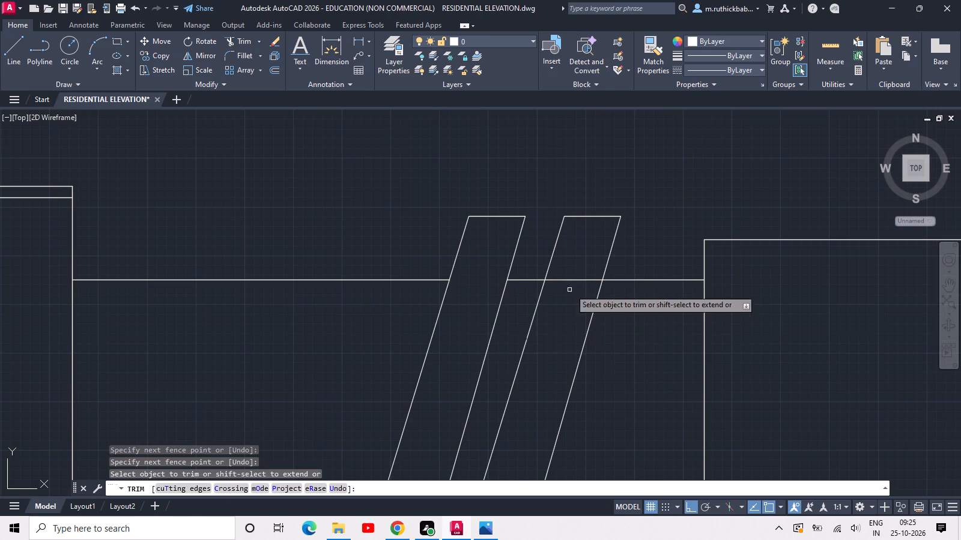
left_click(583, 268)
left_click(551, 330)
scroll(551, 326, "down", 2)
key("Escape")
Draw a 9" wide rectangular column, about 4'-2" high, from the top of the right-end block up to the building's bottom edge.
middle_click_drag(453, 342, 520, 334)
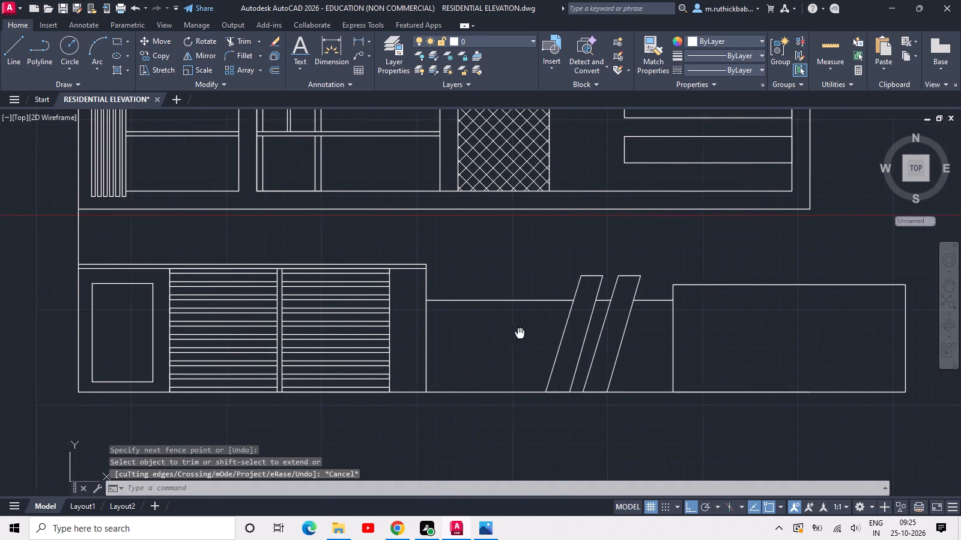
middle_click_drag(520, 334, 521, 334)
scroll(521, 334, "down", 1)
middle_click_drag(719, 287, 688, 310)
scroll(652, 321, "up", 2)
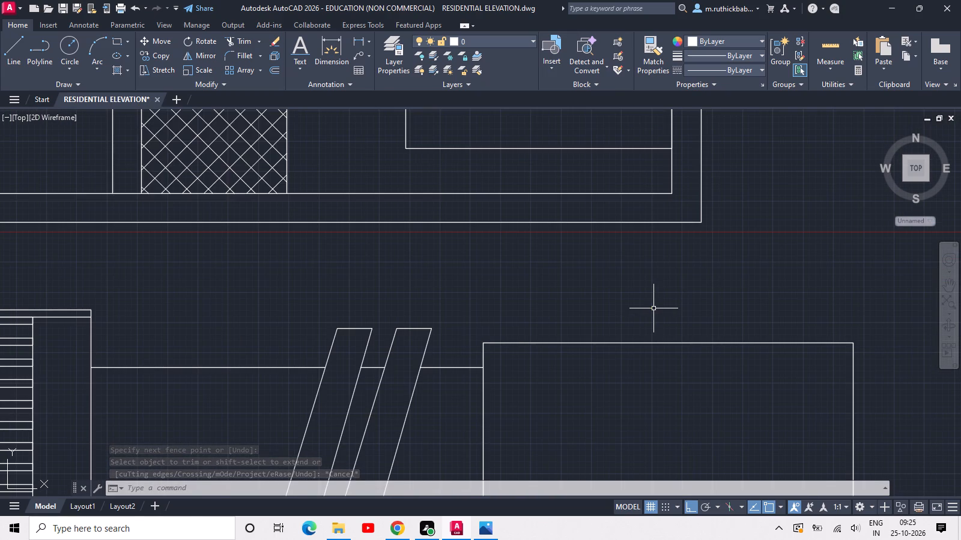
type("REC")
key("space")
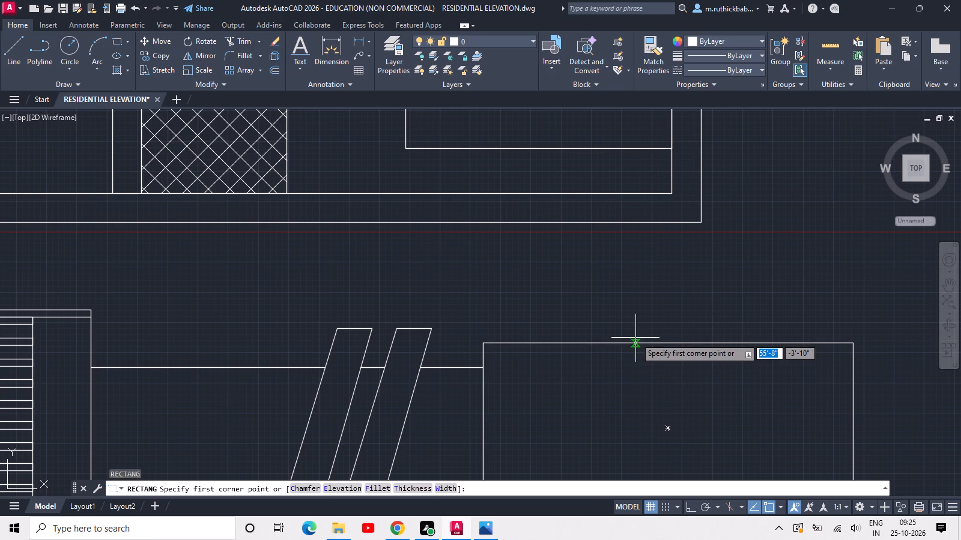
left_click(602, 341)
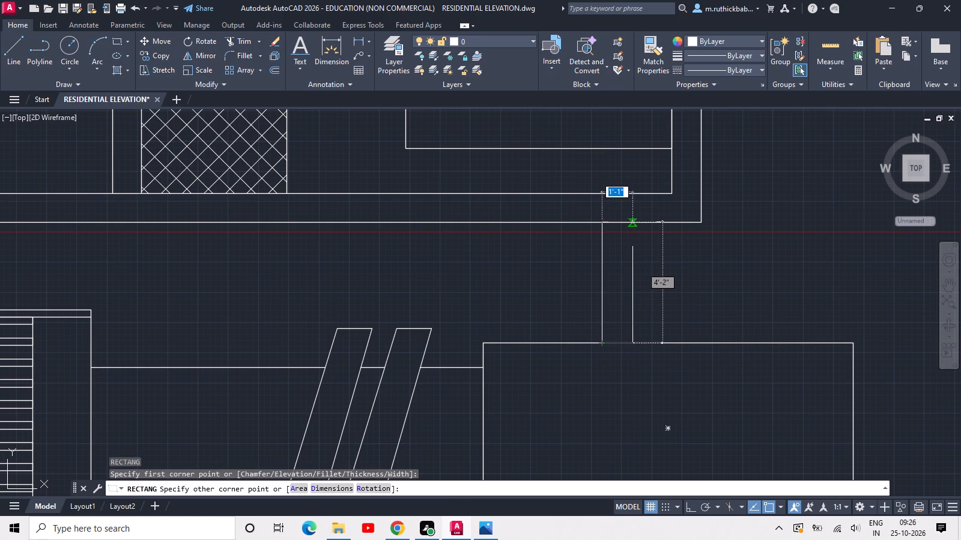
key("9")
key("Return")
key("Escape")
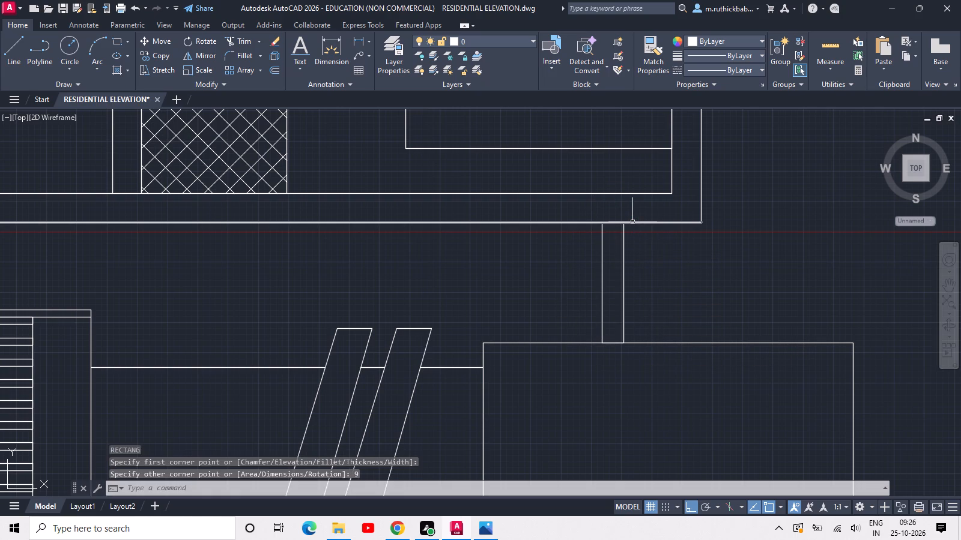
Save the drawing.
scroll(632, 222, "down", 3)
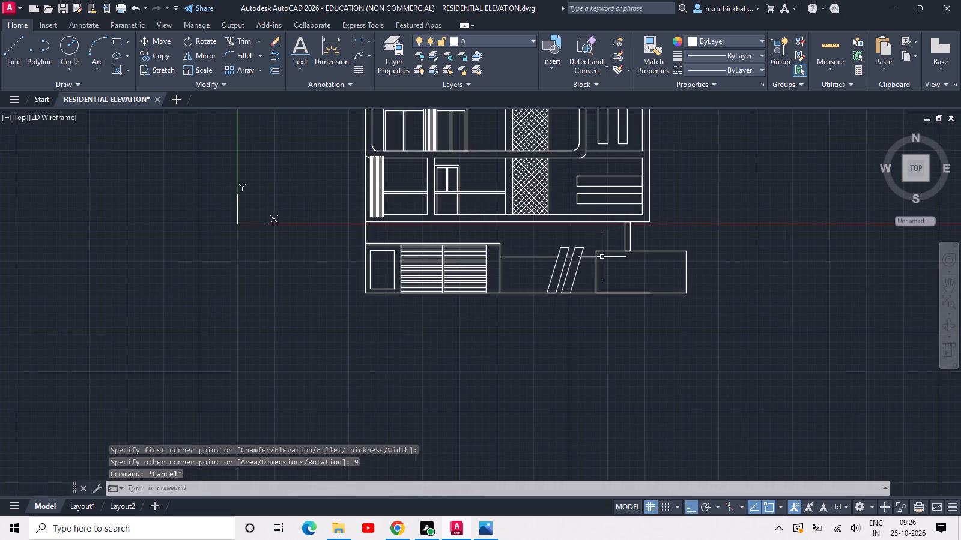
middle_click_drag(601, 257, 654, 294)
scroll(647, 302, "down", 1)
middle_click_drag(644, 304, 495, 406)
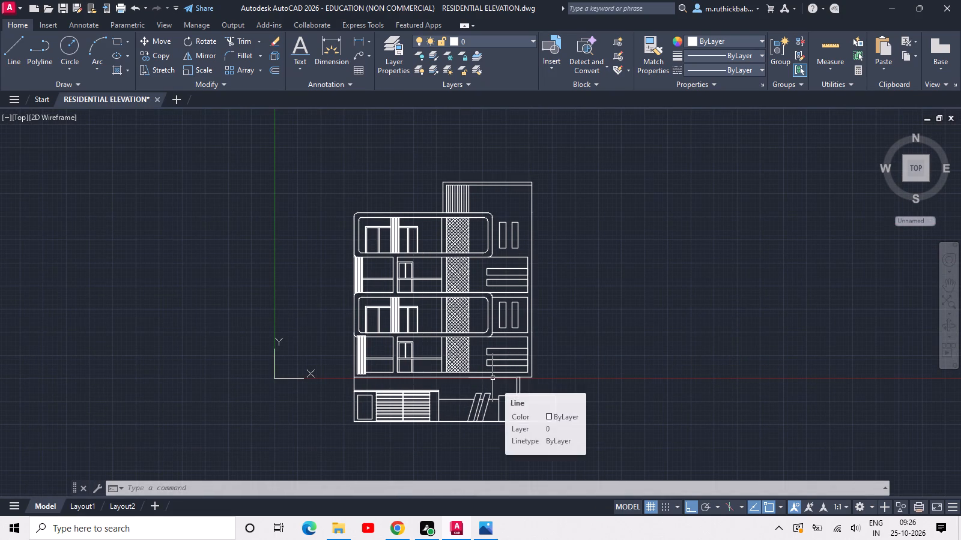
key("ctrl+s")
key("ctrl+s")
Draw a 12" wide column, about 2'-11" high, from the building's bottom edge to the band above the slatted gate's right end.
scroll(404, 410, "up", 2)
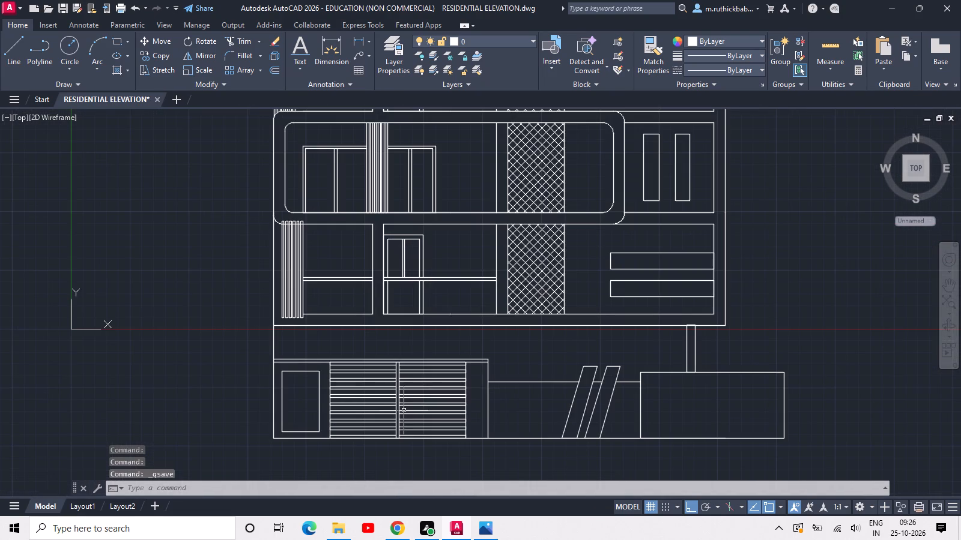
scroll(386, 354, "up", 2)
type("REC")
key("space")
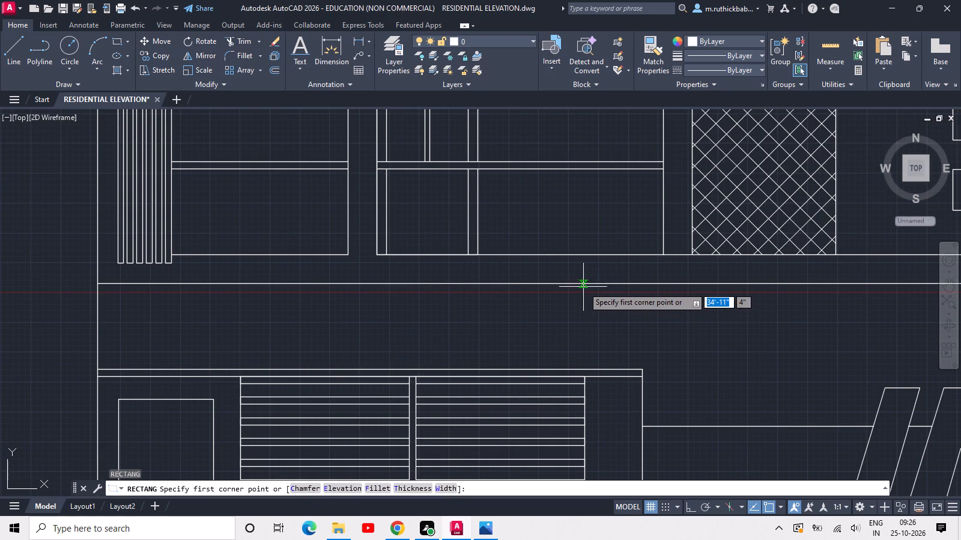
left_click(568, 284)
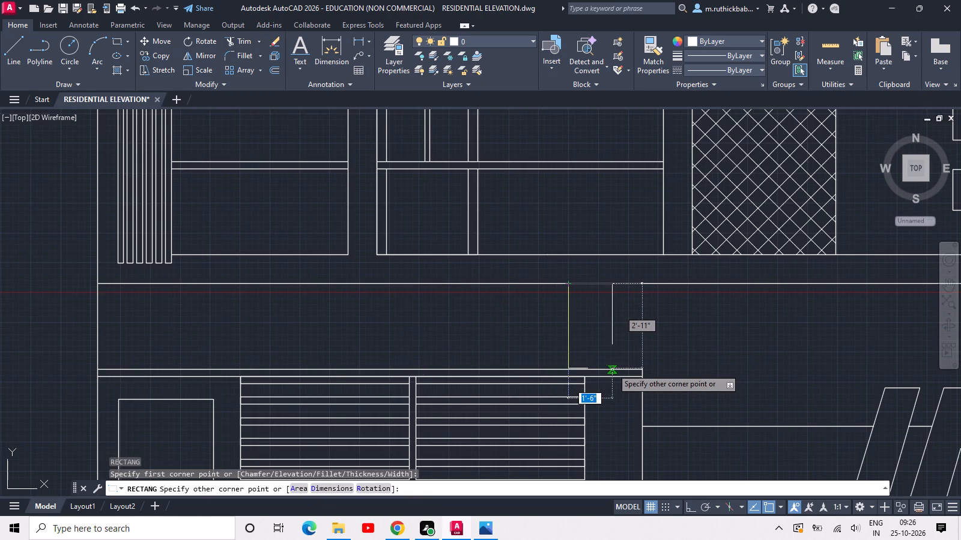
type("12")
key("Return")
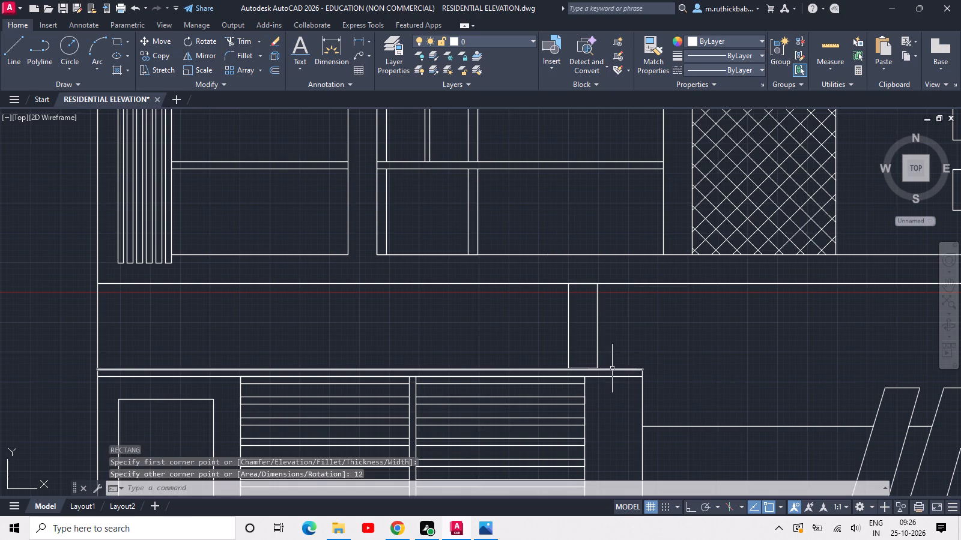
Copy the 12" column about 11'-11" to the right, above the slanted pillars.
left_click(620, 320)
left_click(544, 358)
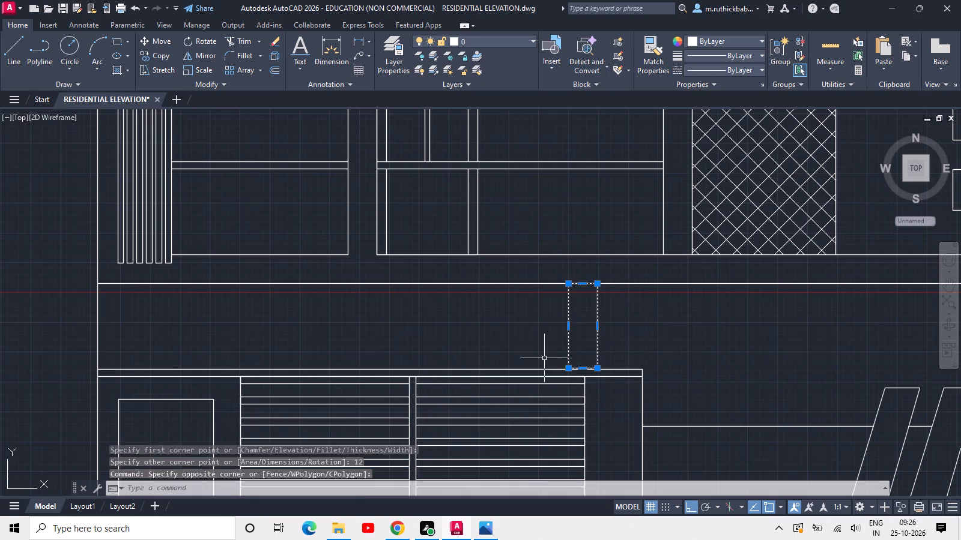
type("CO")
key("space")
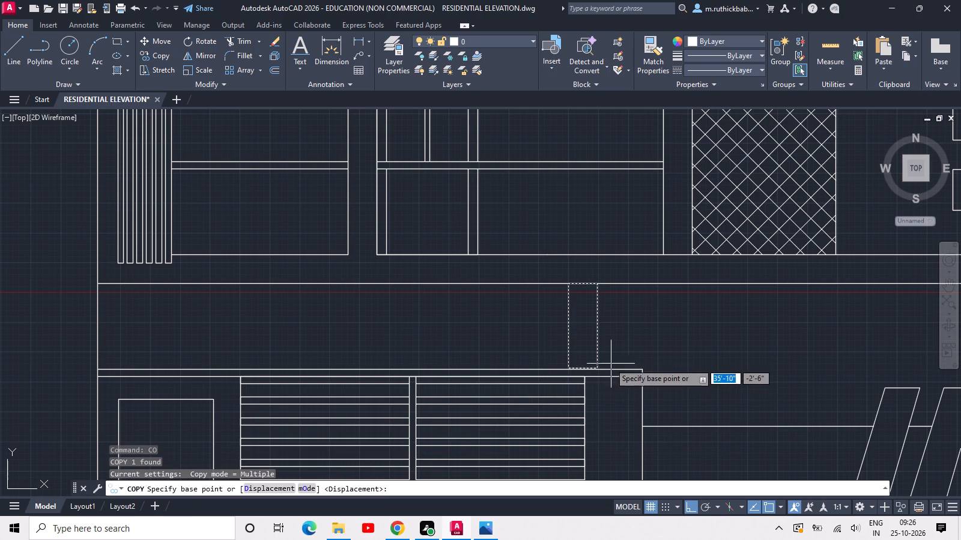
left_click(598, 371)
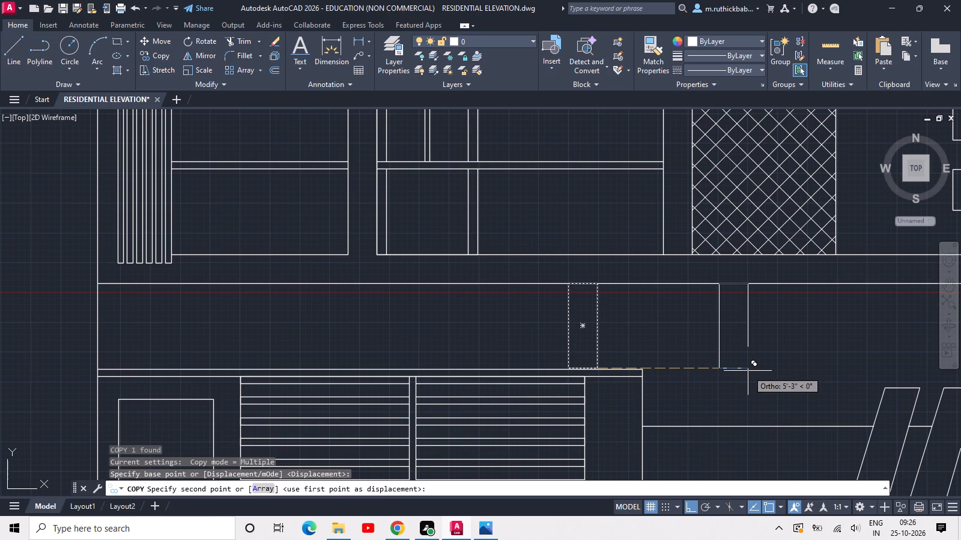
middle_click_drag(805, 371, 575, 394)
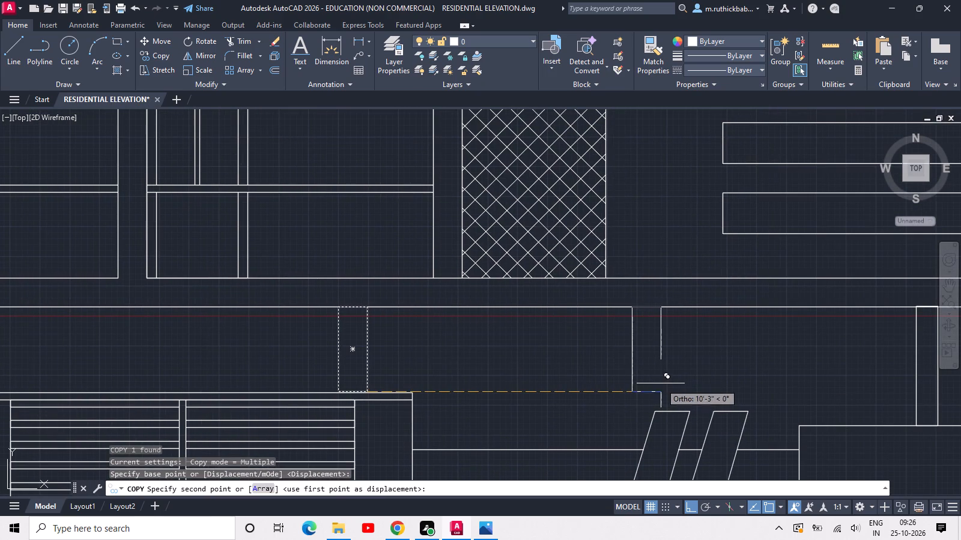
left_click(710, 388)
scroll(793, 382, "down", 2)
key("Escape")
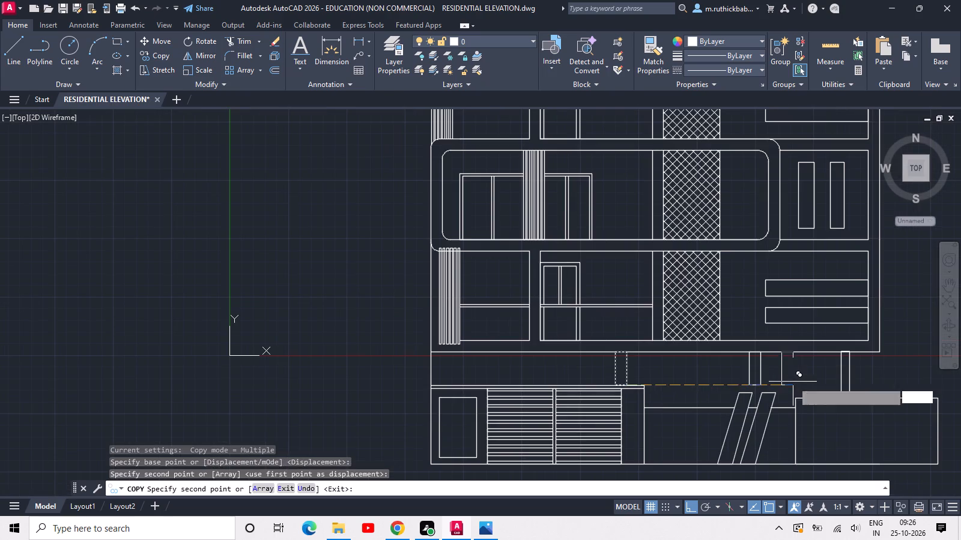
Copy the original 12" column 14'-0" to the left, above the leftmost ground-storey bay.
left_click(644, 368)
left_click(607, 372)
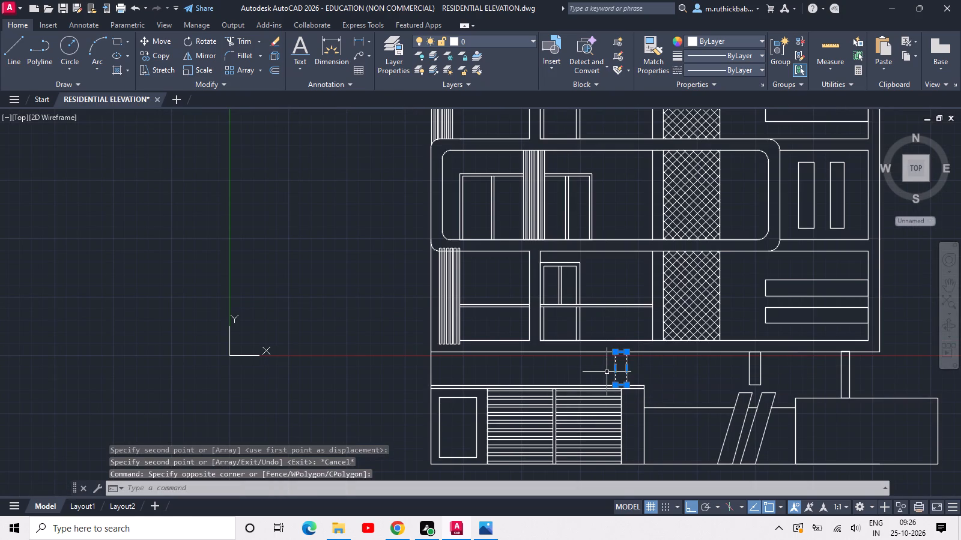
scroll(619, 374, "up", 2)
type("CO")
key("space")
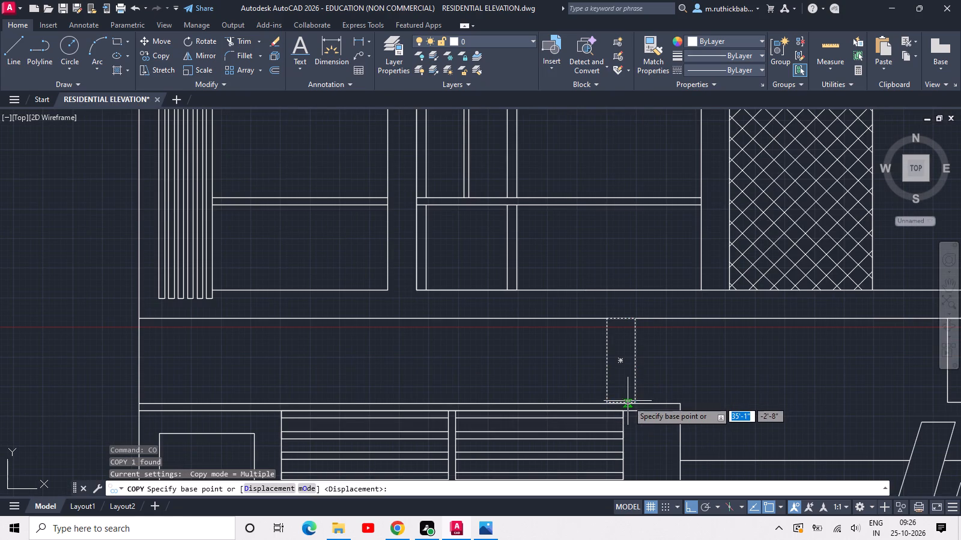
left_click(631, 402)
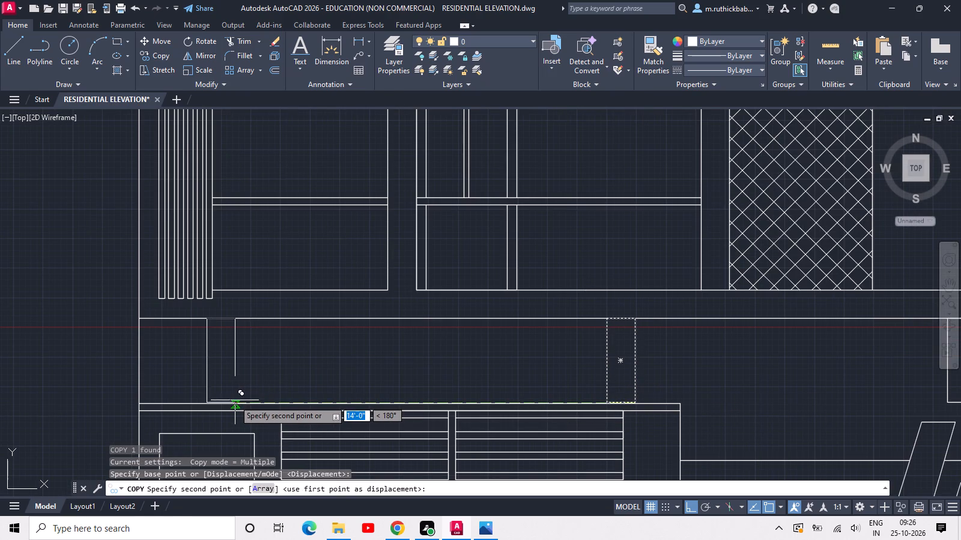
left_click(233, 403)
key("Escape")
Stretch the bottom edge of the column above the slanted pillars down to the low wall's top line.
middle_click_drag(776, 397, 372, 419)
middle_click_drag(602, 415, 575, 247)
scroll(536, 256, "up", 2)
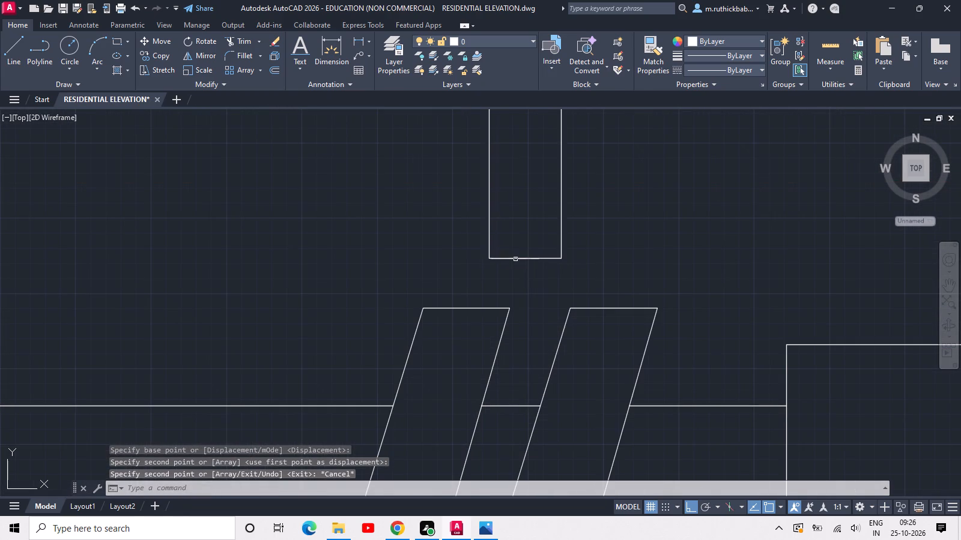
left_click(519, 257)
left_click(525, 256)
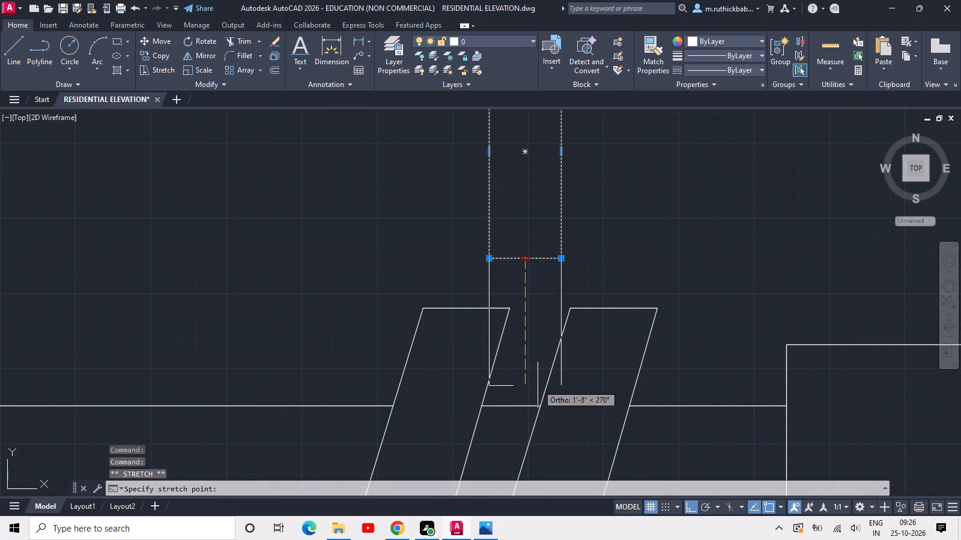
left_click(522, 407)
key("Escape")
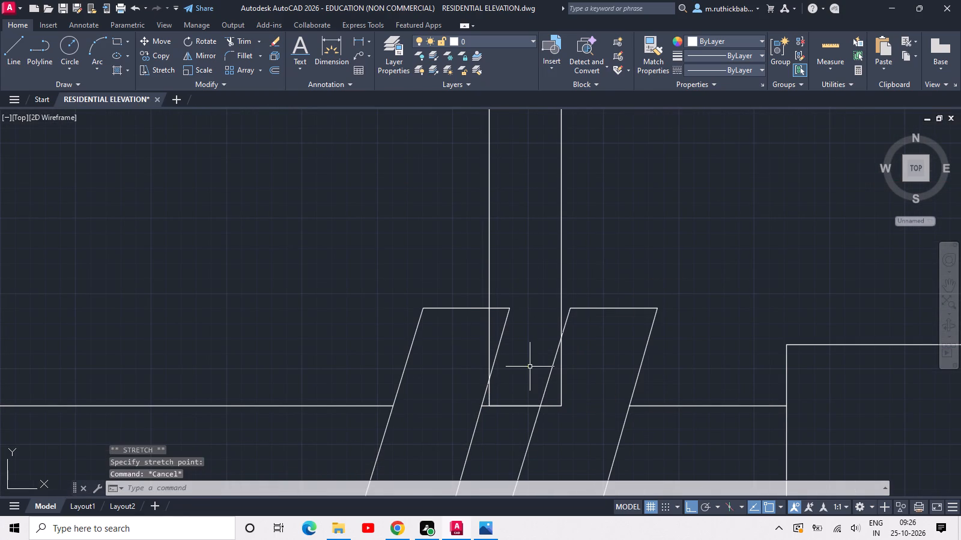
Trim away the parts of the column's side and bottom lines that overlap the two slanted pillars.
type("TR")
key("space")
key("space")
left_click(480, 338)
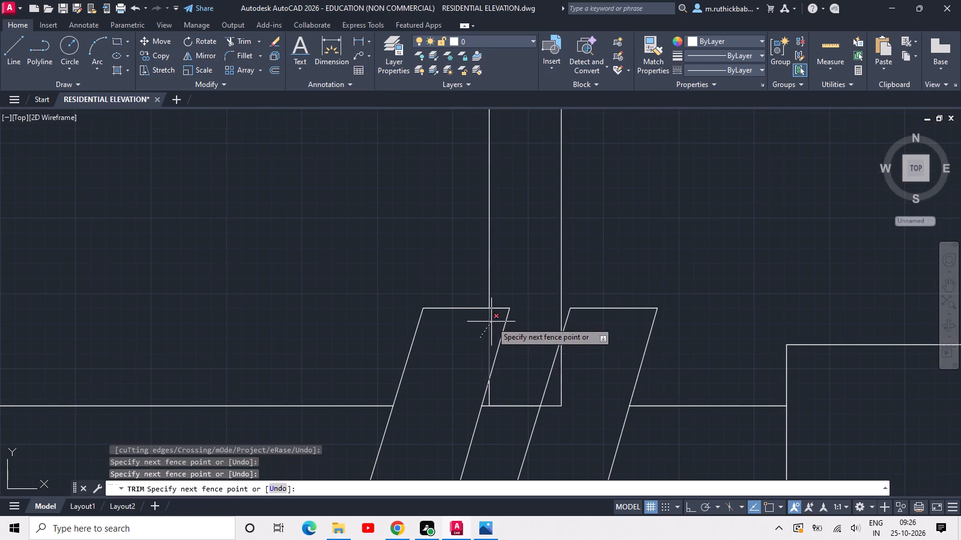
left_click(491, 322)
left_click(562, 356)
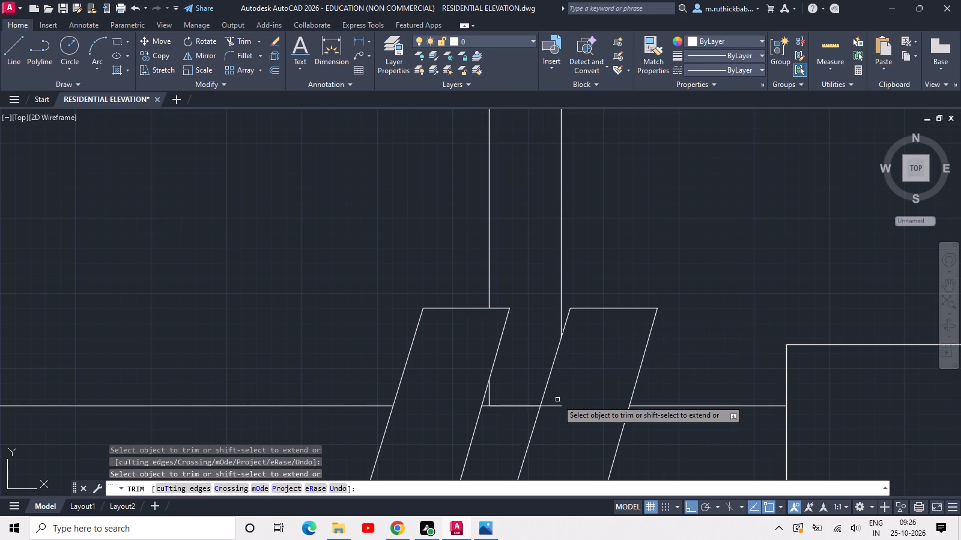
key("Escape")
key("space")
left_click_drag(557, 398, 557, 400)
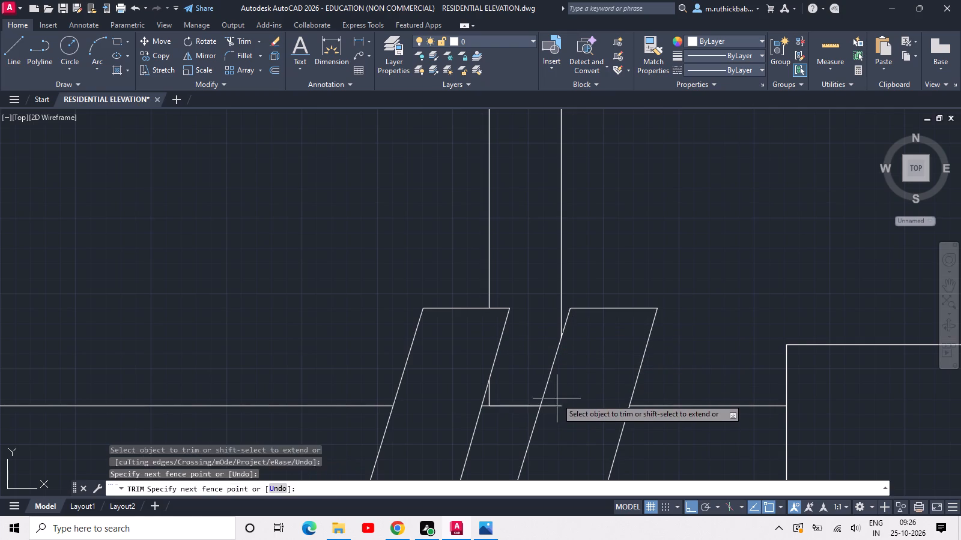
left_click_drag(557, 400, 554, 407)
left_click(548, 419)
key("Escape")
key("Escape")
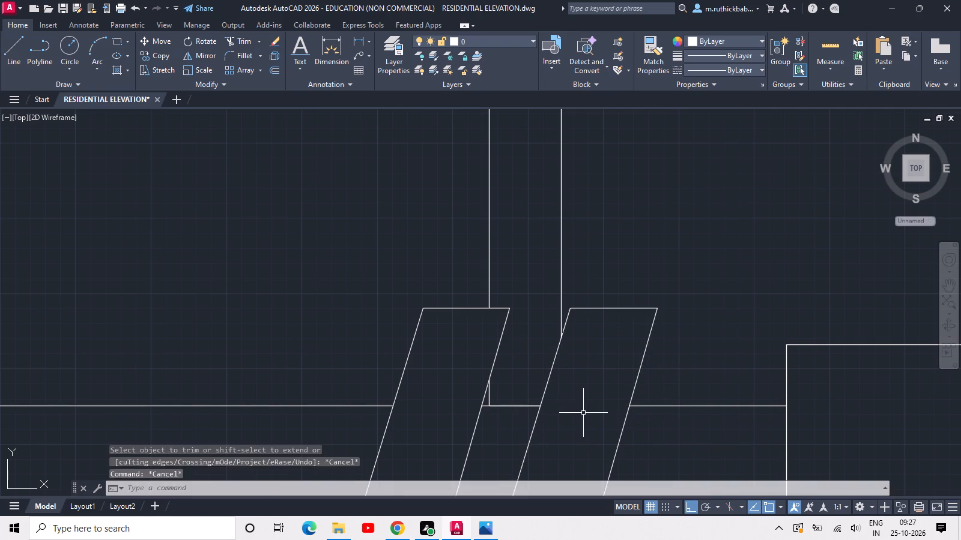
Save the drawing.
scroll(586, 408, "down", 4)
middle_click_drag(519, 399, 541, 382)
scroll(542, 379, "down", 1)
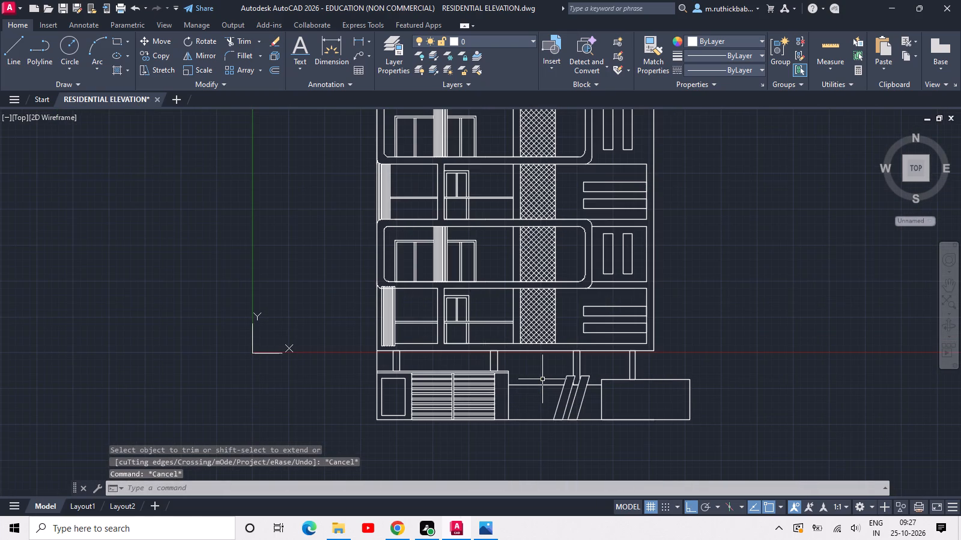
key("ctrl+s")
key("ctrl+s")
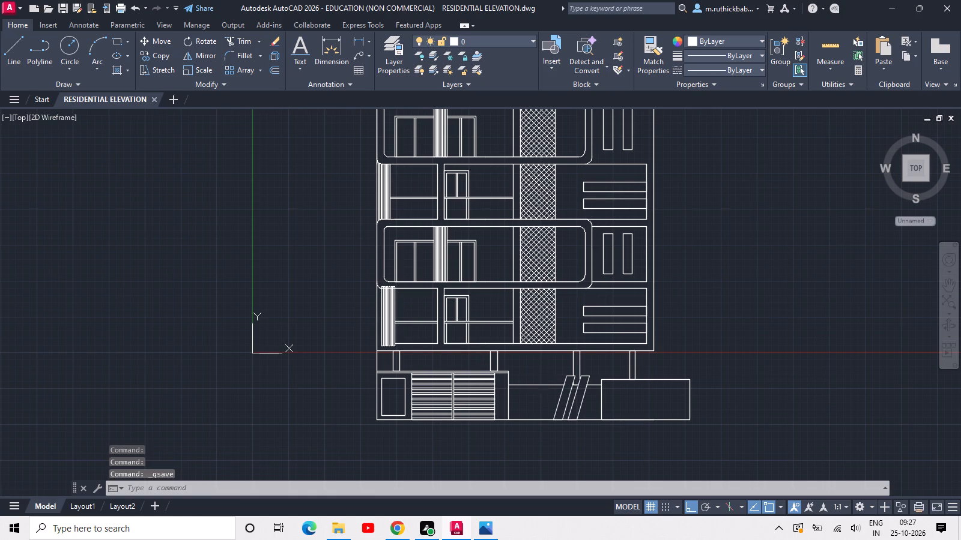
key("ctrl+s")
Trim the building's left outline between its bottom edge and the band above the gate.
scroll(542, 379, "down", 1)
scroll(440, 374, "up", 1)
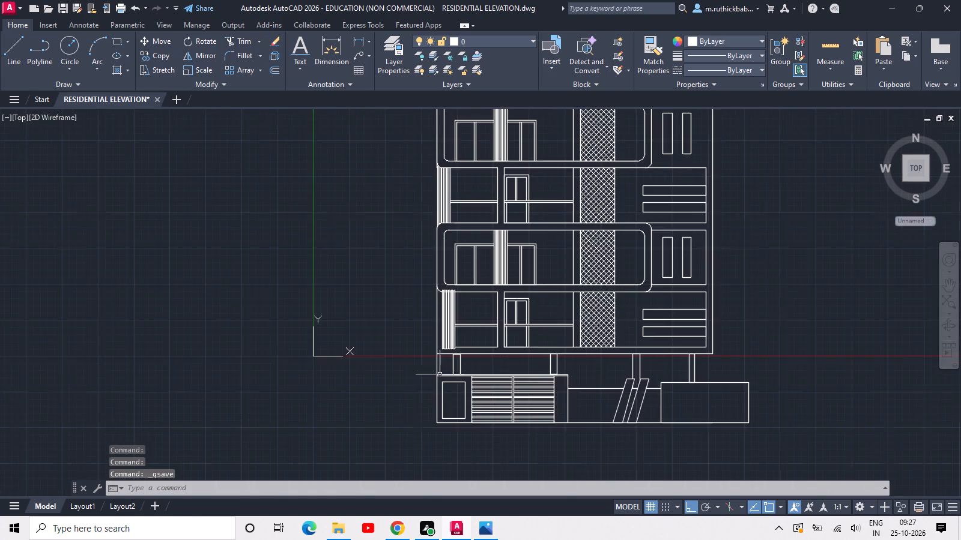
scroll(437, 367, "up", 5)
type("TR")
key("space")
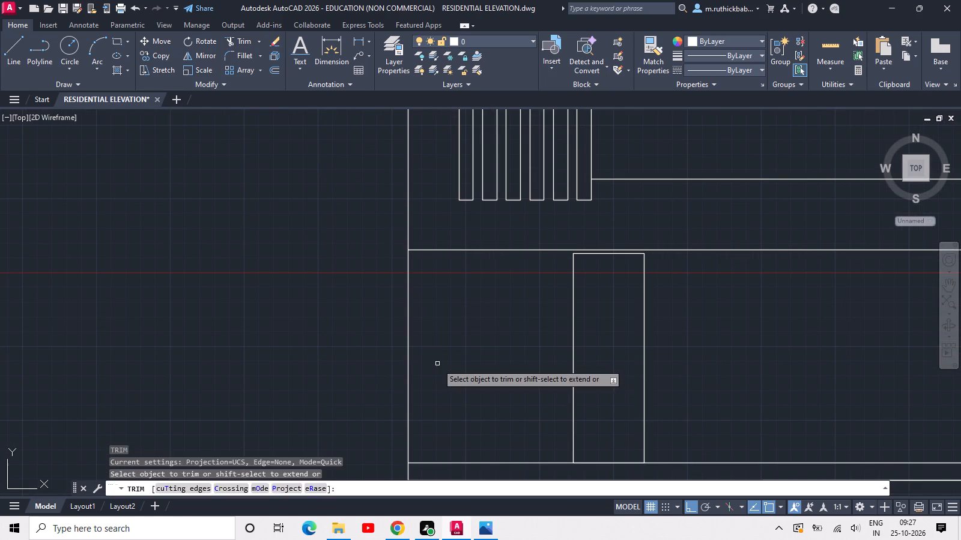
left_click(437, 364)
scroll(375, 380, "down", 1)
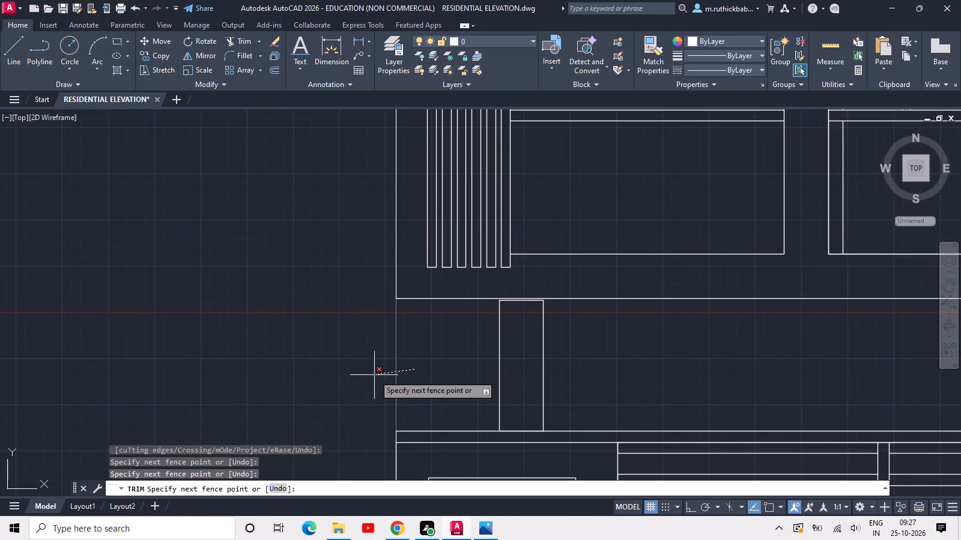
left_click(374, 375)
scroll(374, 375, "down", 2)
key("Escape")
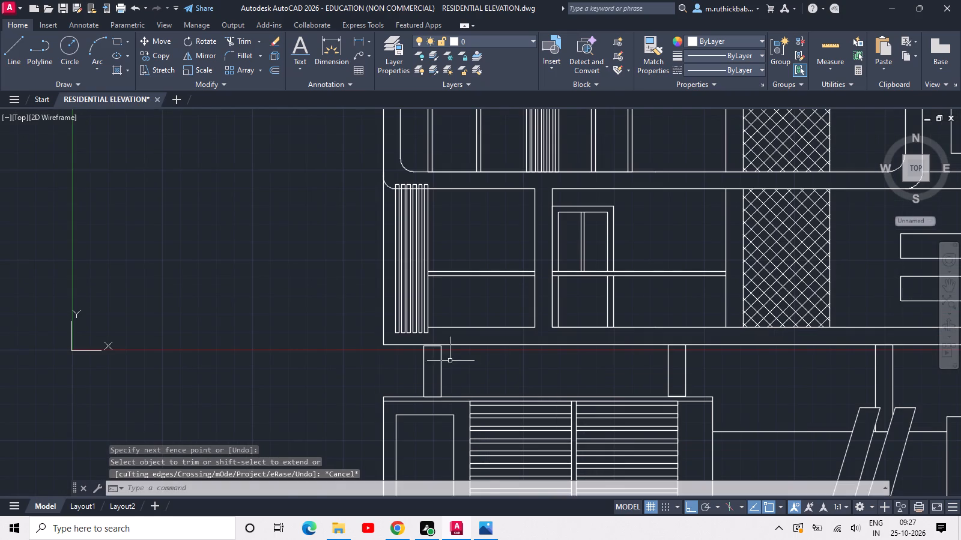
Stretch the leftmost column's top edge up to the building's bottom edge.
scroll(435, 350, "up", 5)
left_click(420, 316)
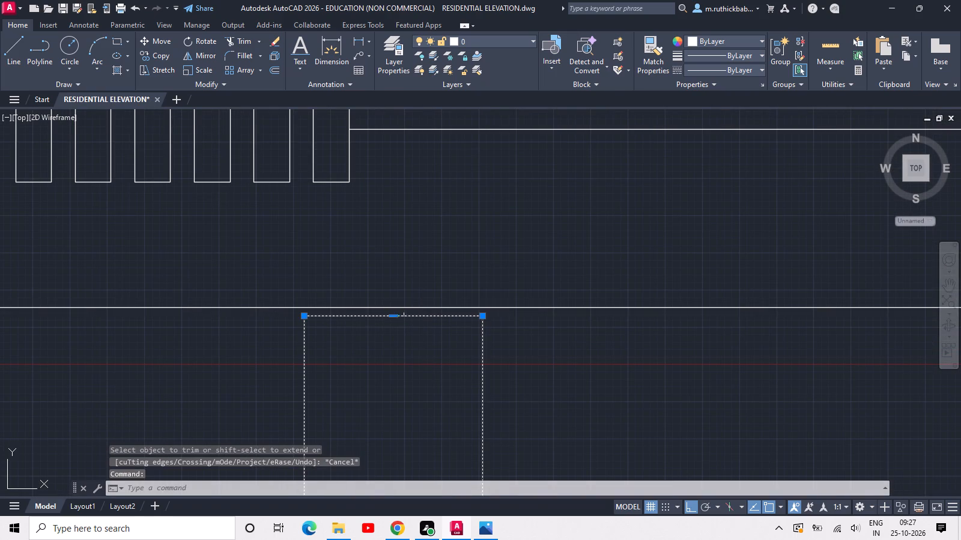
left_click(393, 316)
left_click(392, 307)
key("Escape")
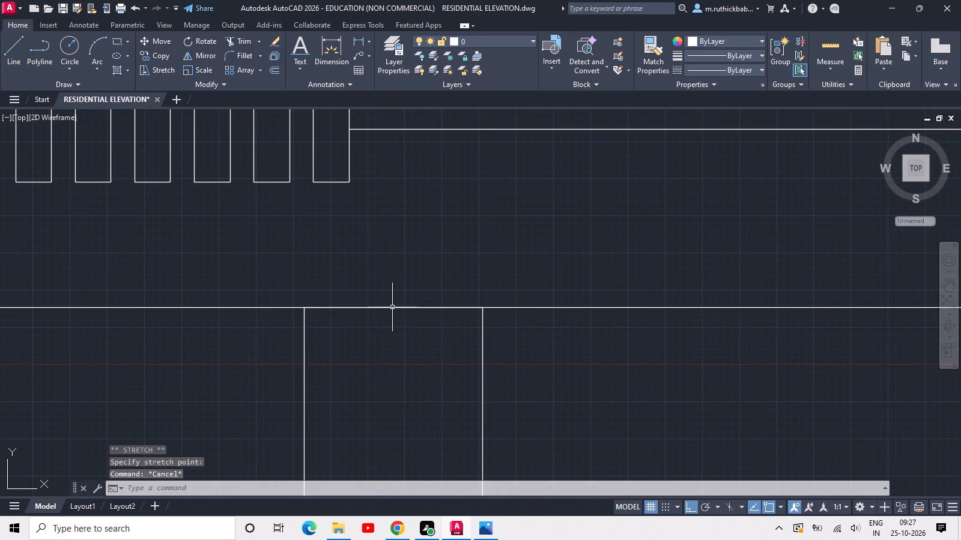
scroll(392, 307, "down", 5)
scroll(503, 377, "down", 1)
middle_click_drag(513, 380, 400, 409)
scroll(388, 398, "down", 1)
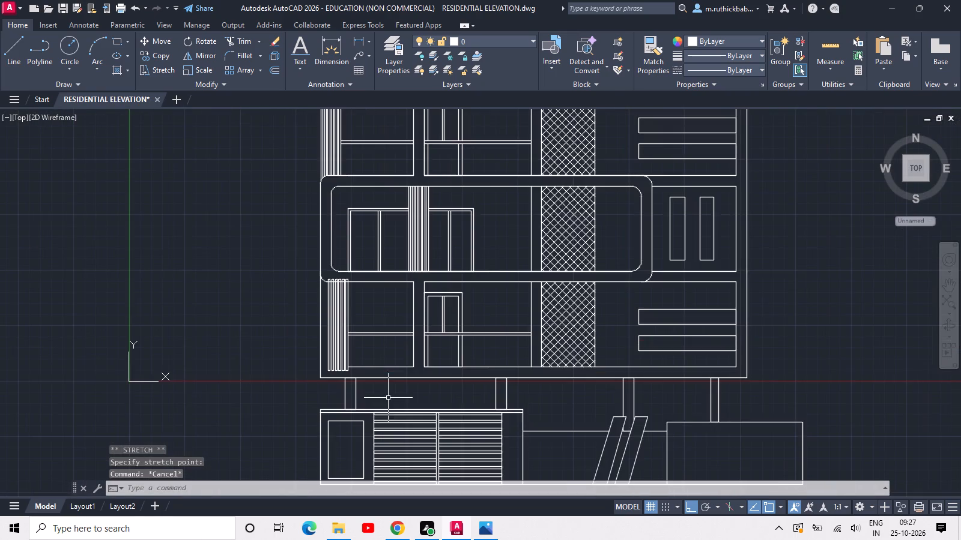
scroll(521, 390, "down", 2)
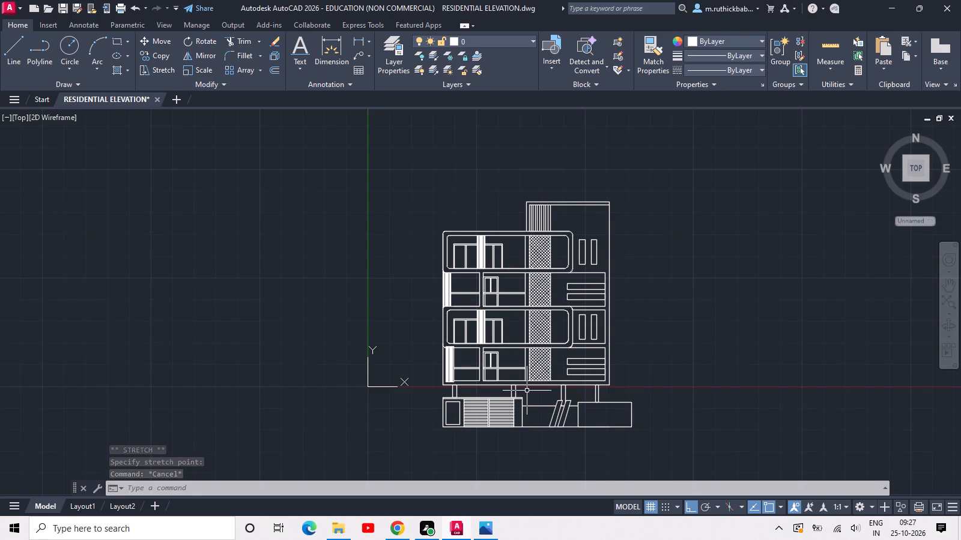
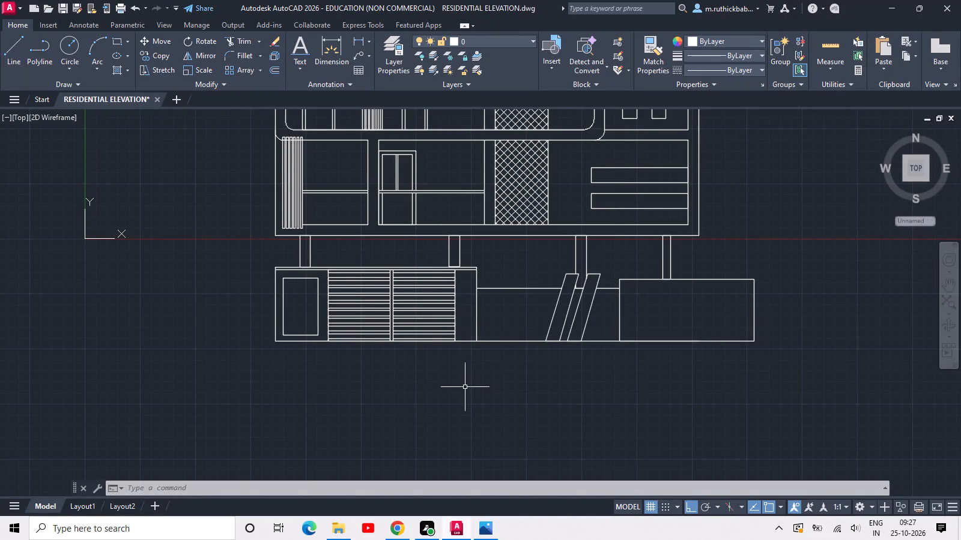
Add the single-line text title "FRONT ELEVATION" horizontally below the ground-level gate and walls.
left_click(302, 47)
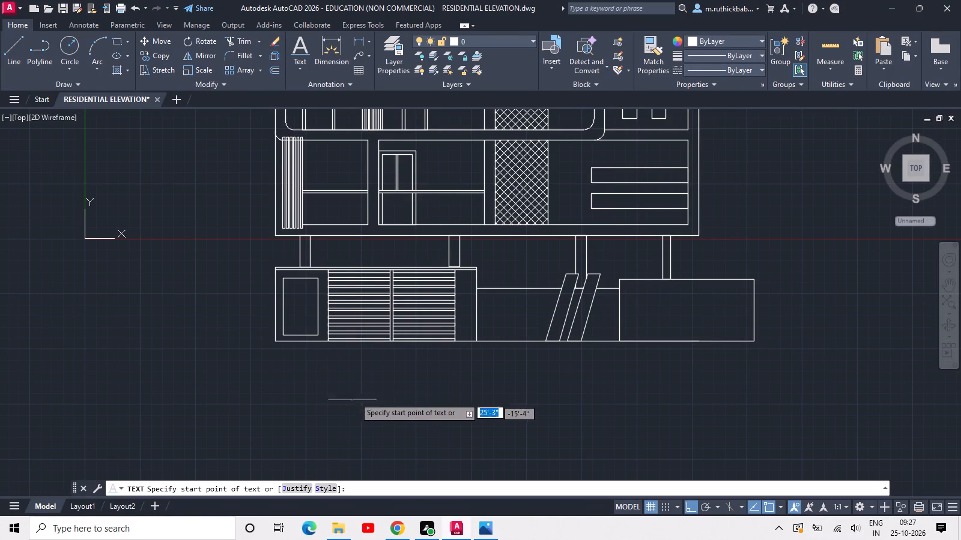
left_click(369, 392)
left_click(368, 369)
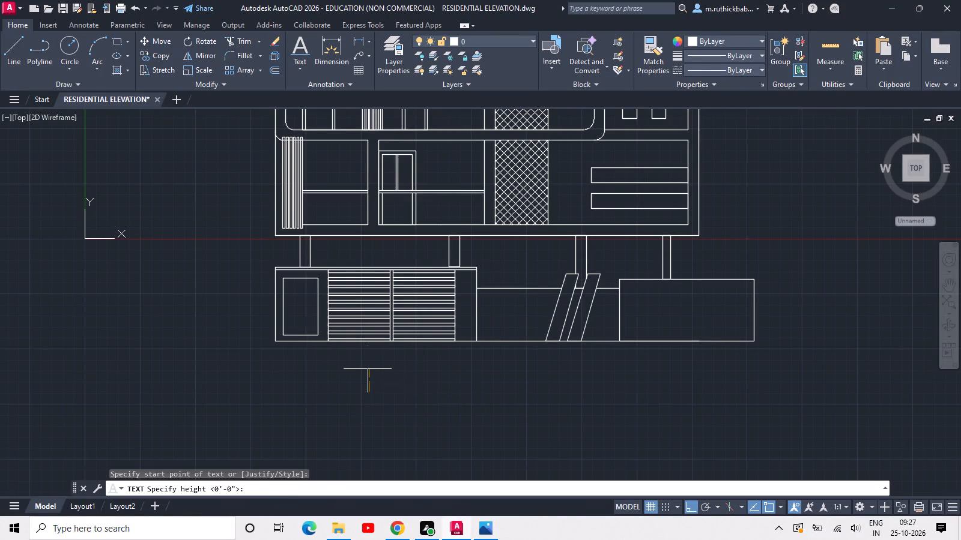
left_click(701, 396)
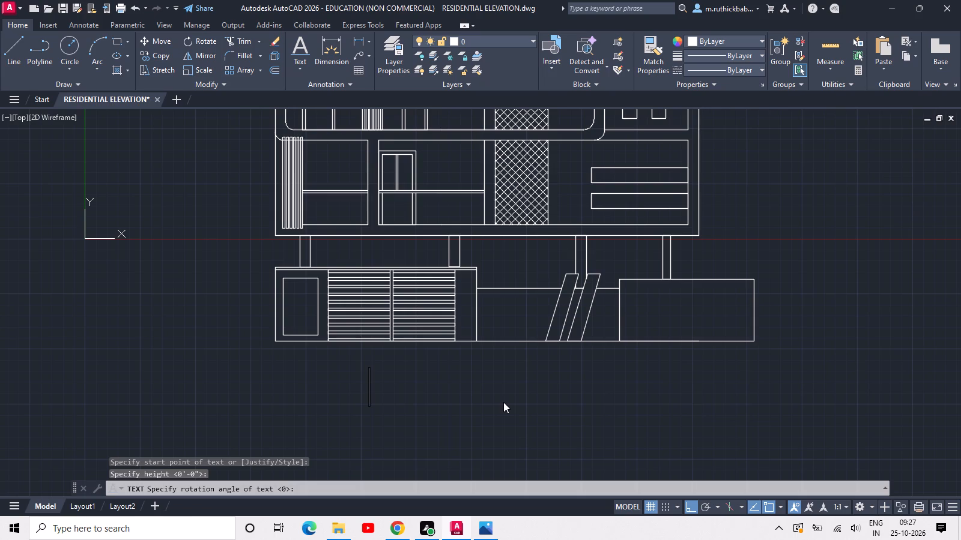
type("FRONY")
key("BackSpace")
type("T")
key("space")
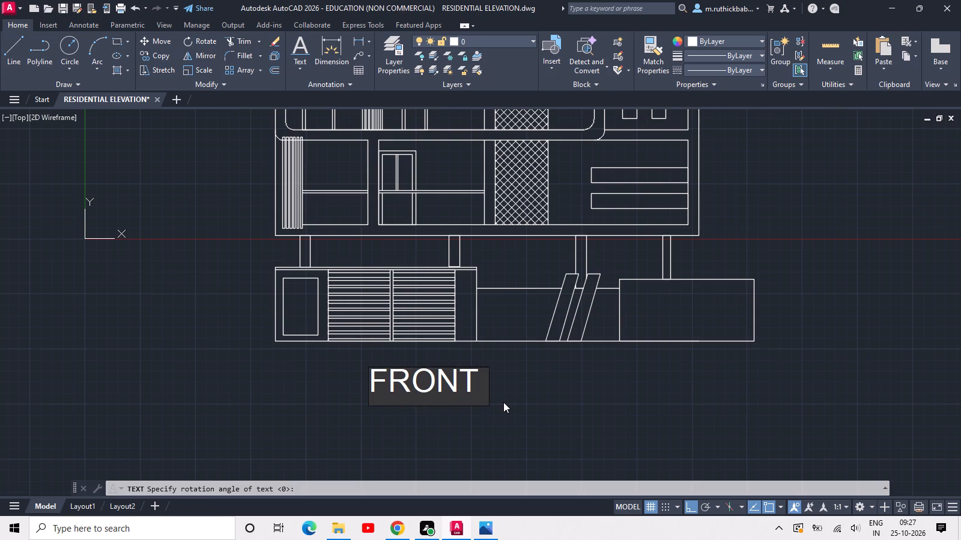
type("ELEVAY")
key("BackSpace")
type("TION")
scroll(478, 401, "down", 2)
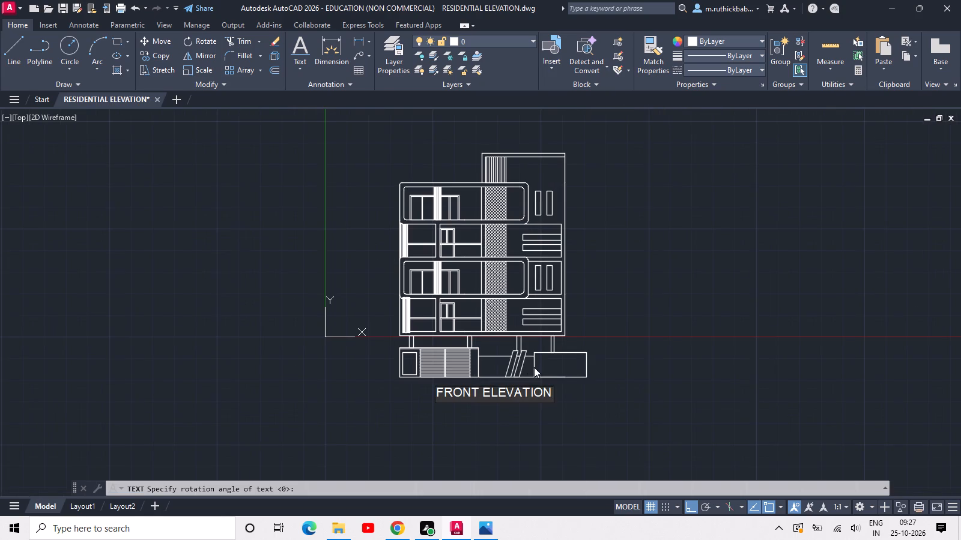
scroll(456, 305, "up", 2)
scroll(434, 287, "down", 1)
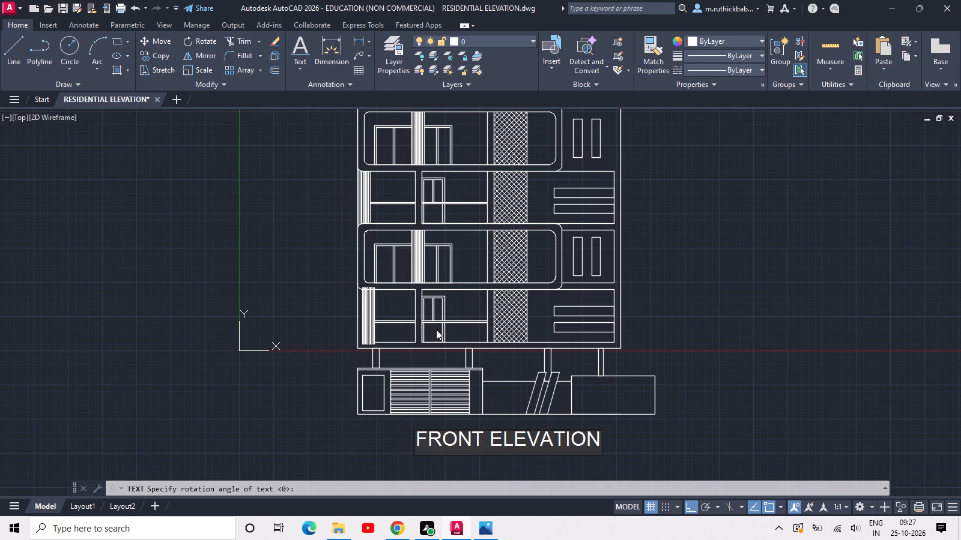
Add the text "G+4" beneath the FRONT ELEVATION title and finish the text command.
left_click(462, 460)
left_click(466, 468)
middle_click_drag(466, 468, 473, 419)
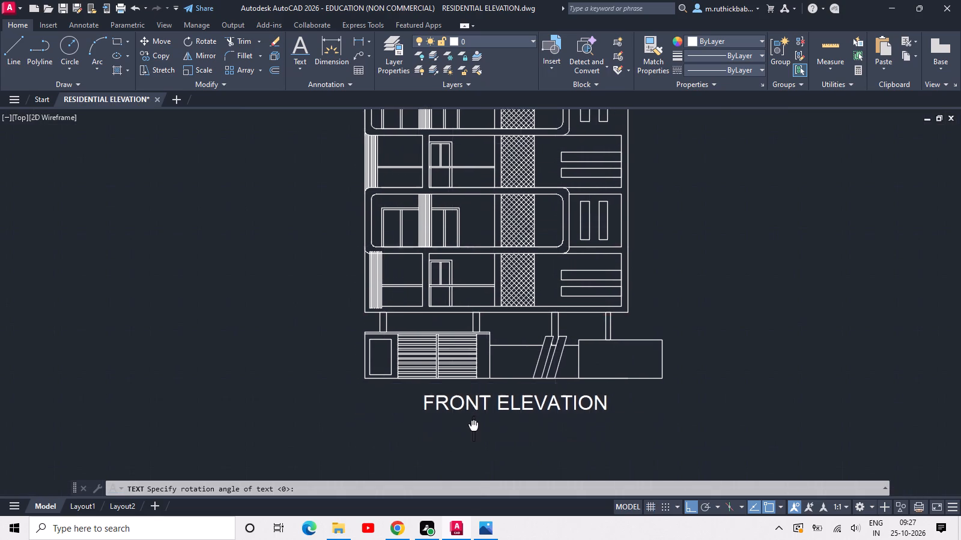
middle_click_drag(473, 419, 466, 387)
left_click(462, 382)
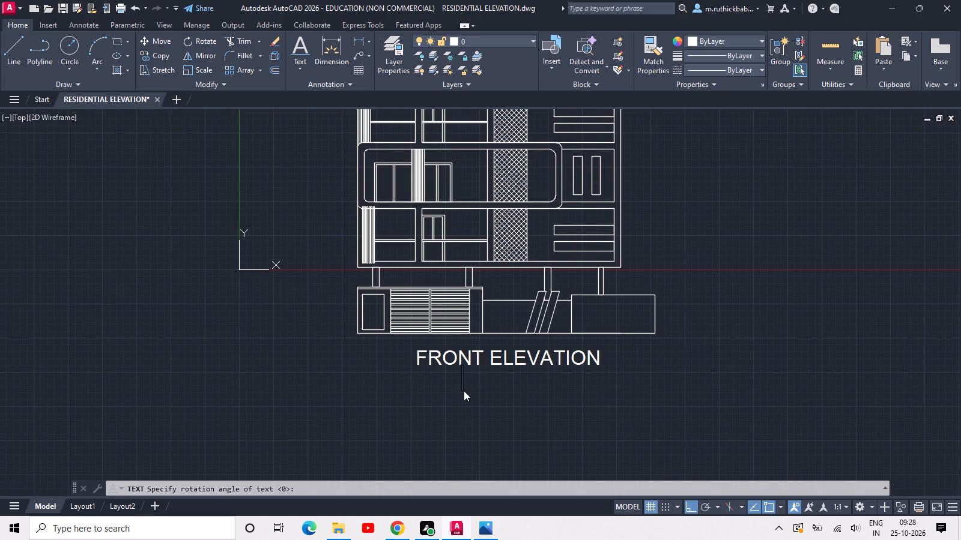
left_click(464, 391)
key("g")
key("shift+plus")
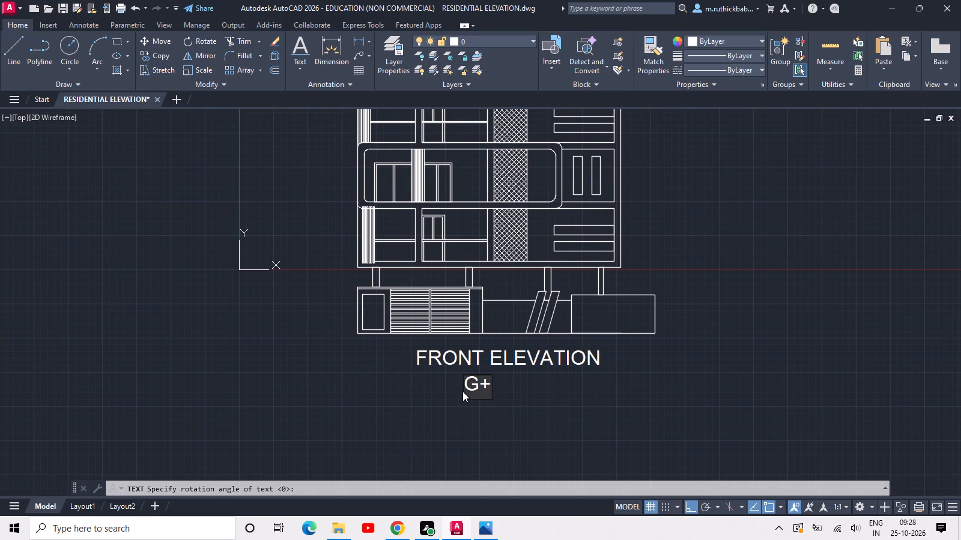
key("4")
key("Return")
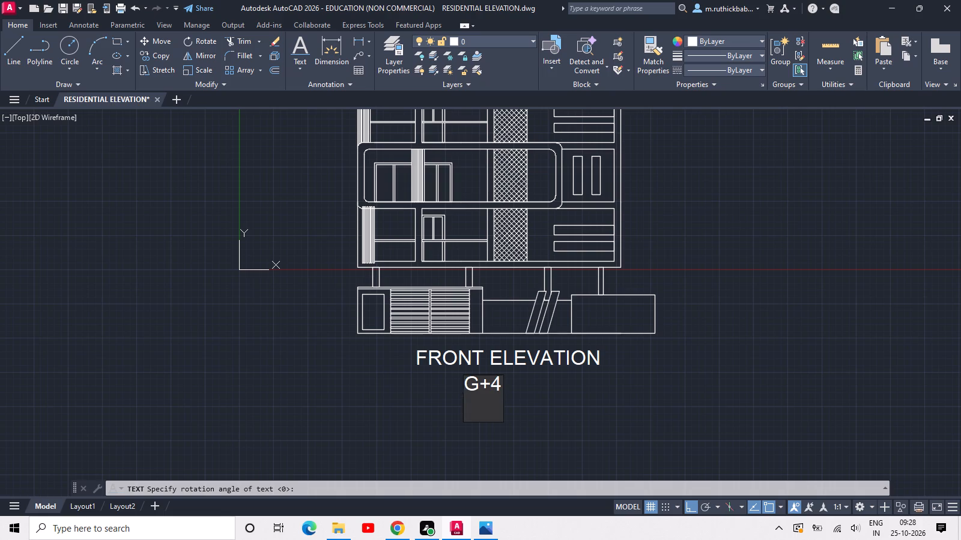
key("Return")
Hatch the two slanted pillars with the AR-PARQ1 pattern at a scale of 1.
scroll(462, 391, "down", 2)
scroll(480, 386, "up", 2)
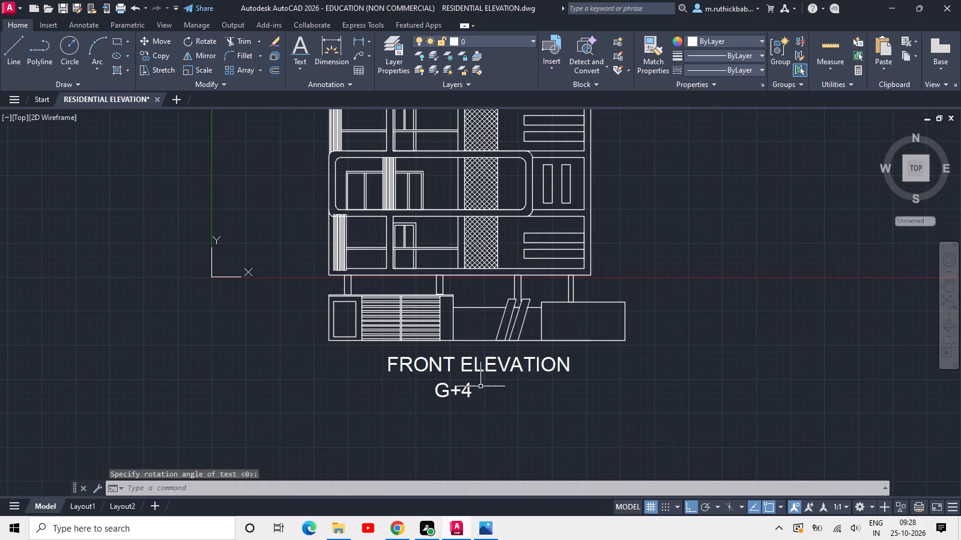
middle_click_drag(490, 384, 381, 410)
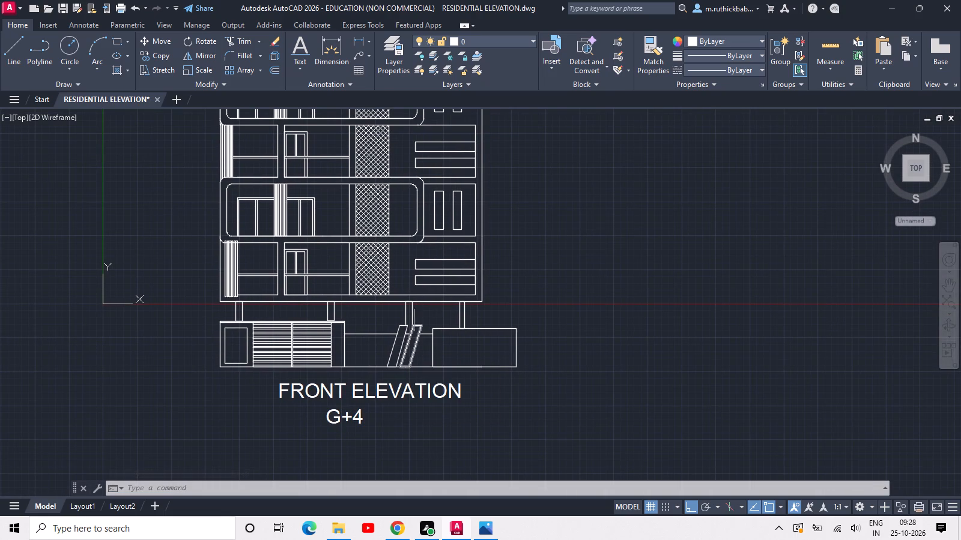
scroll(419, 245, "down", 1)
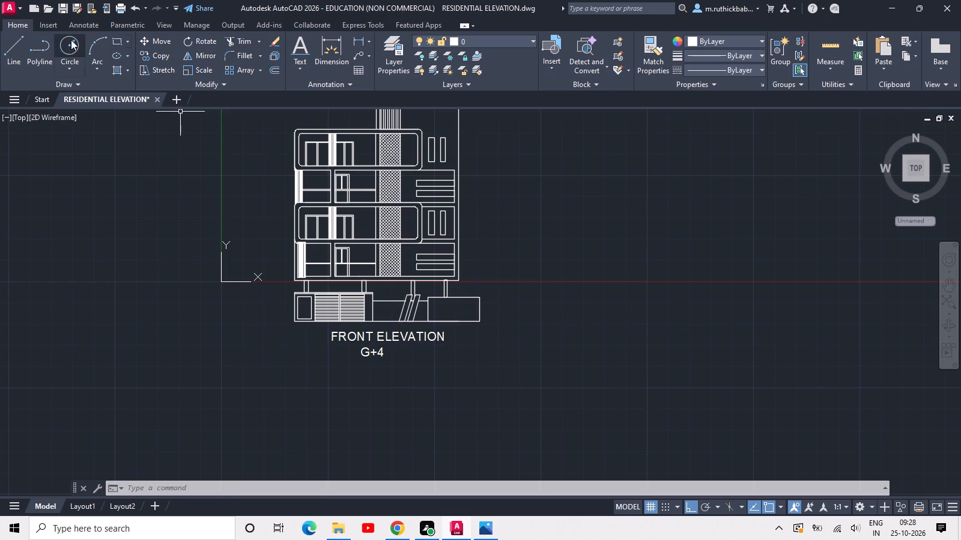
left_click(114, 66)
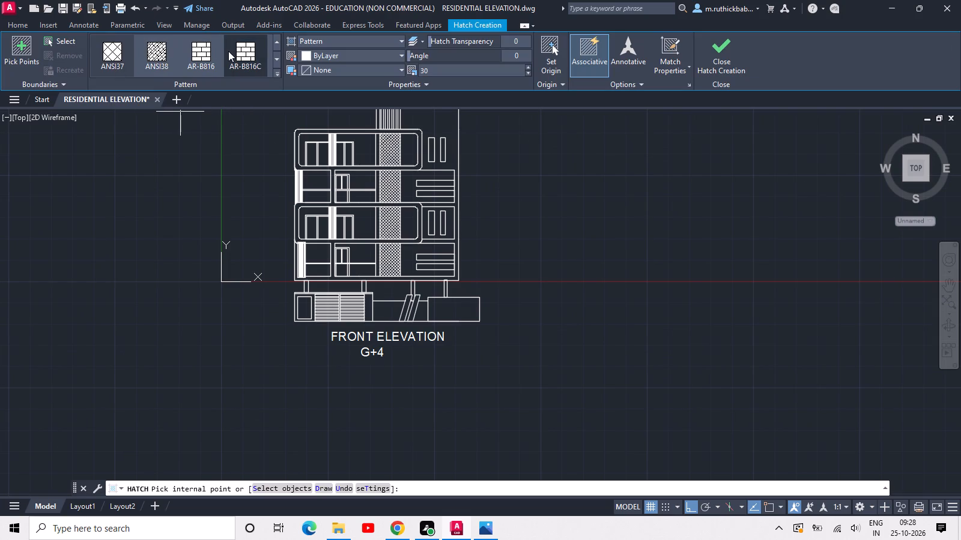
left_click(273, 60)
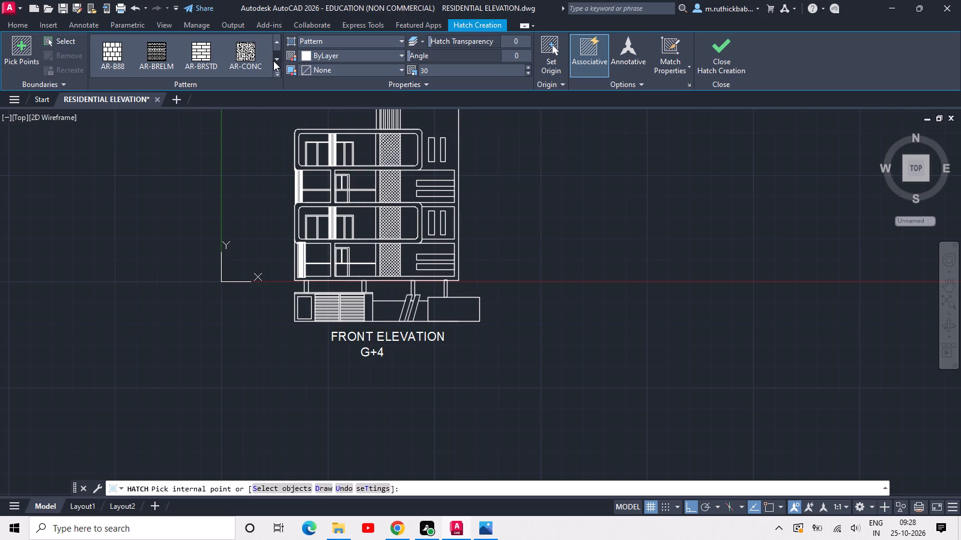
left_click(273, 61)
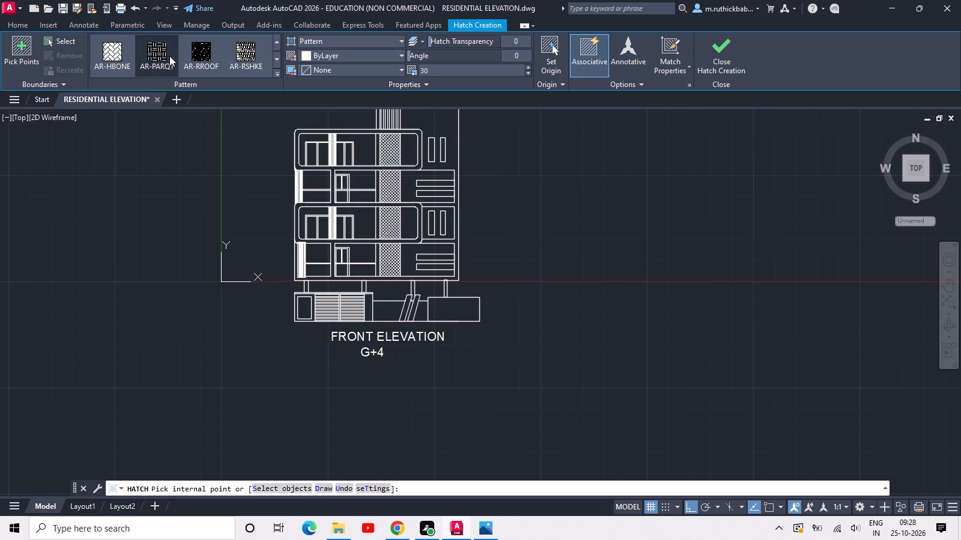
left_click(157, 53)
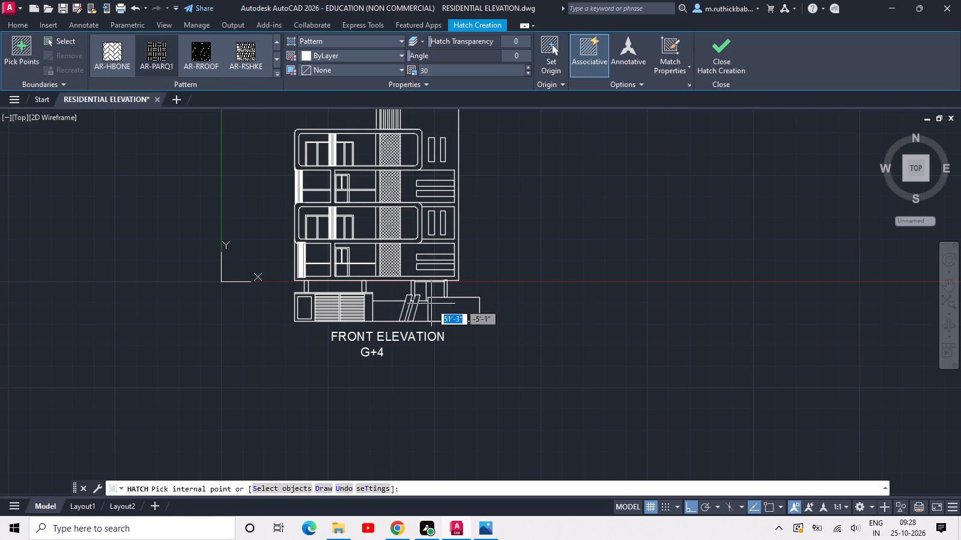
scroll(421, 311, "up", 5)
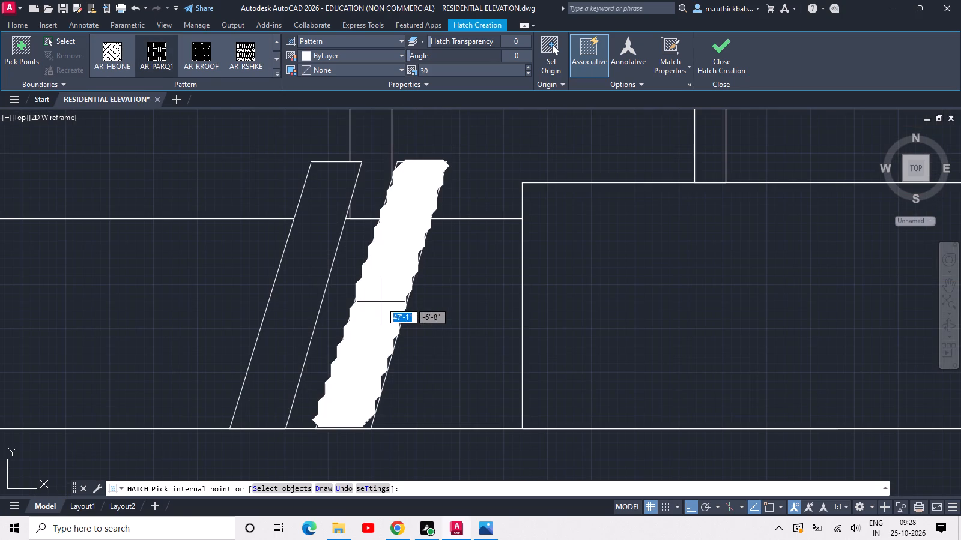
left_click_drag(440, 69, 420, 75)
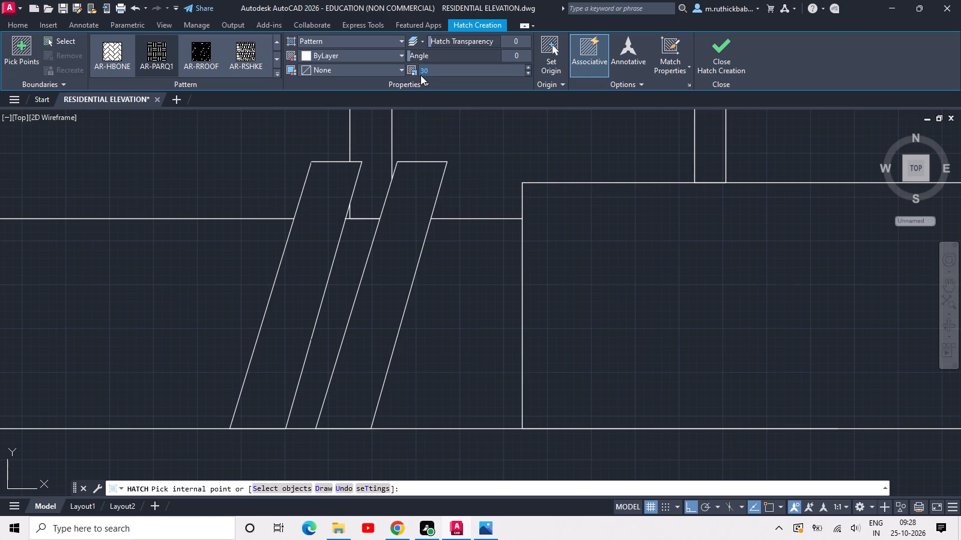
key("1")
key("Return")
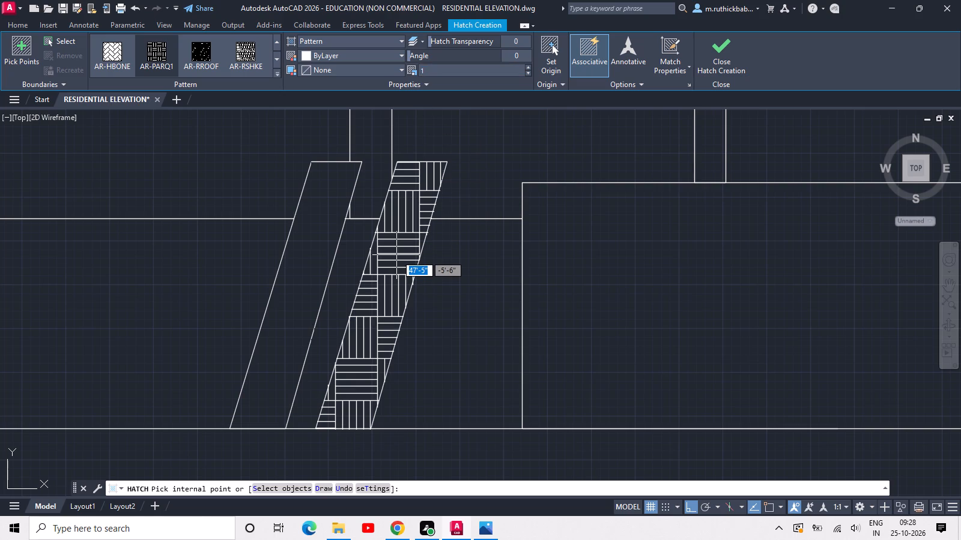
left_click(396, 255)
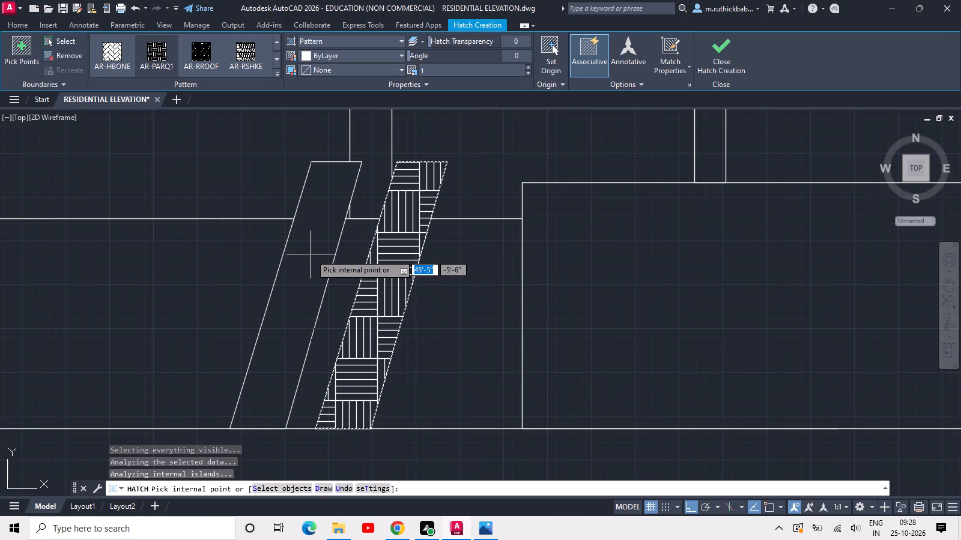
left_click(311, 254)
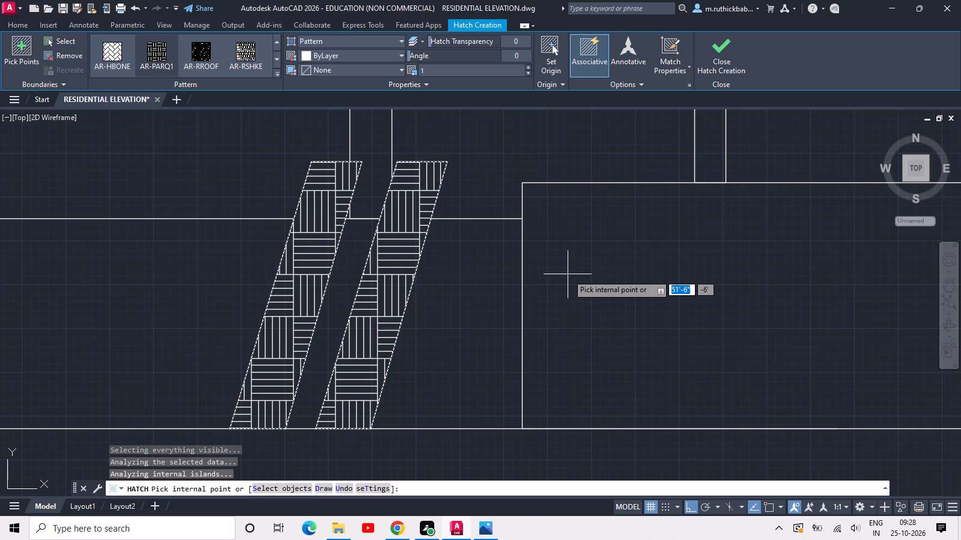
Extend the AR-PARQ1 hatch to the rectangular boundary wall and both gate piers, leaving the inner rectangular panel clear.
middle_click_drag(568, 274, 420, 323)
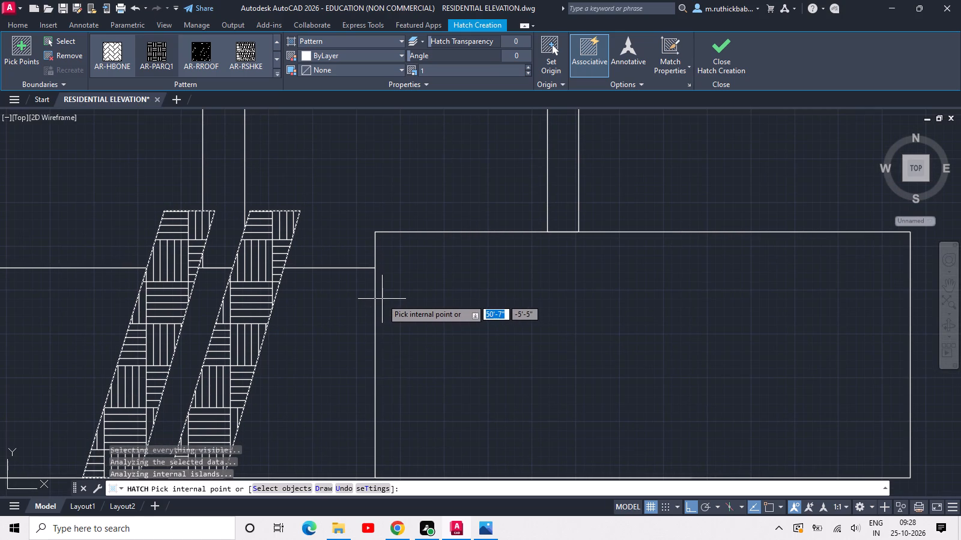
scroll(414, 277, "down", 2)
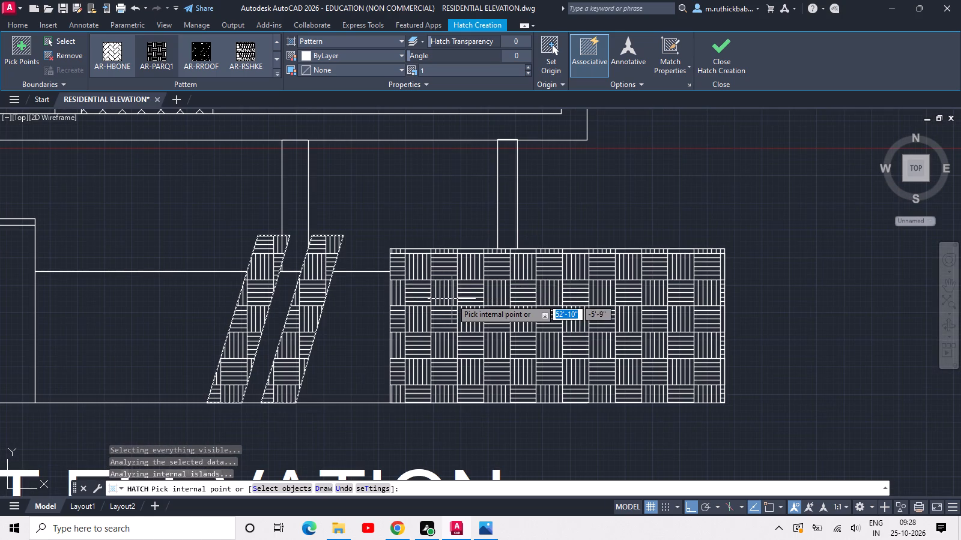
left_click(451, 298)
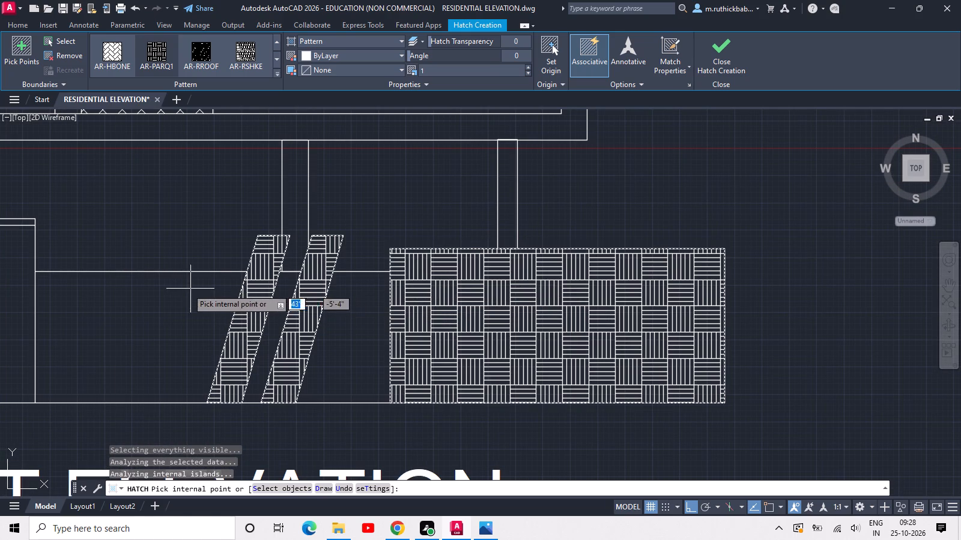
middle_click_drag(136, 283, 509, 274)
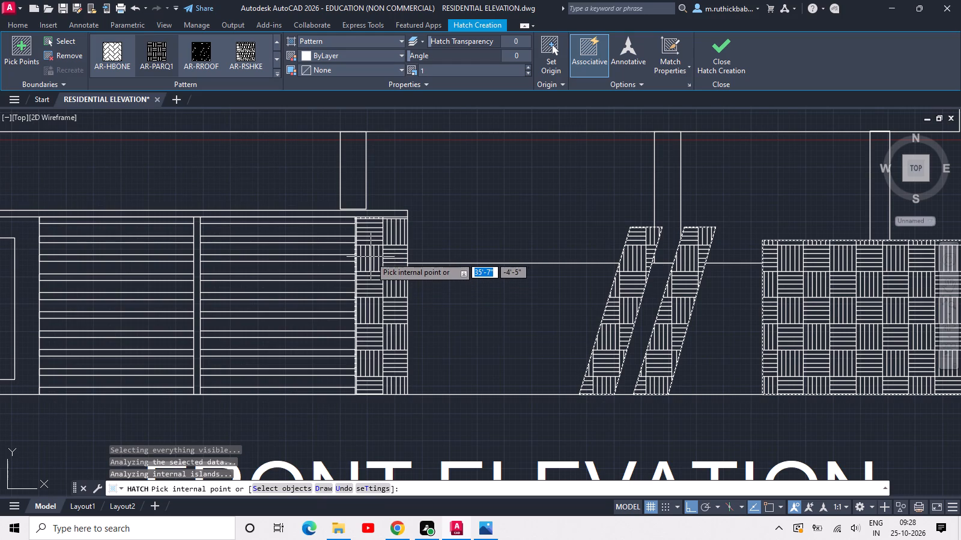
left_click(371, 257)
middle_click_drag(34, 284, 325, 293)
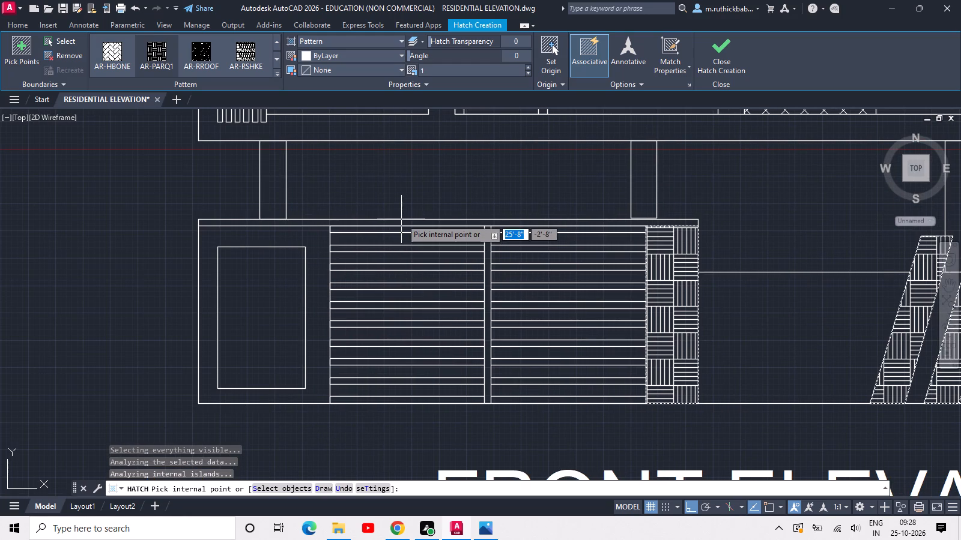
left_click(300, 240)
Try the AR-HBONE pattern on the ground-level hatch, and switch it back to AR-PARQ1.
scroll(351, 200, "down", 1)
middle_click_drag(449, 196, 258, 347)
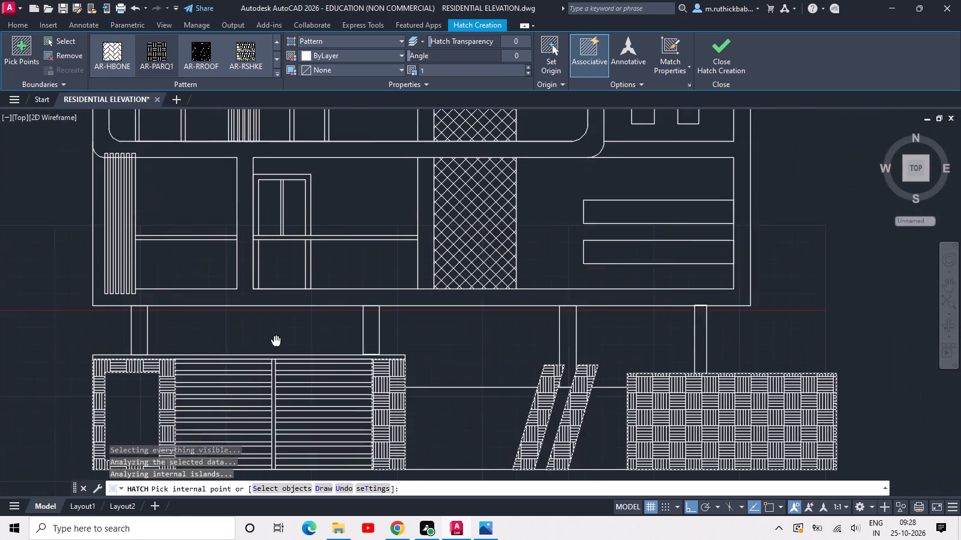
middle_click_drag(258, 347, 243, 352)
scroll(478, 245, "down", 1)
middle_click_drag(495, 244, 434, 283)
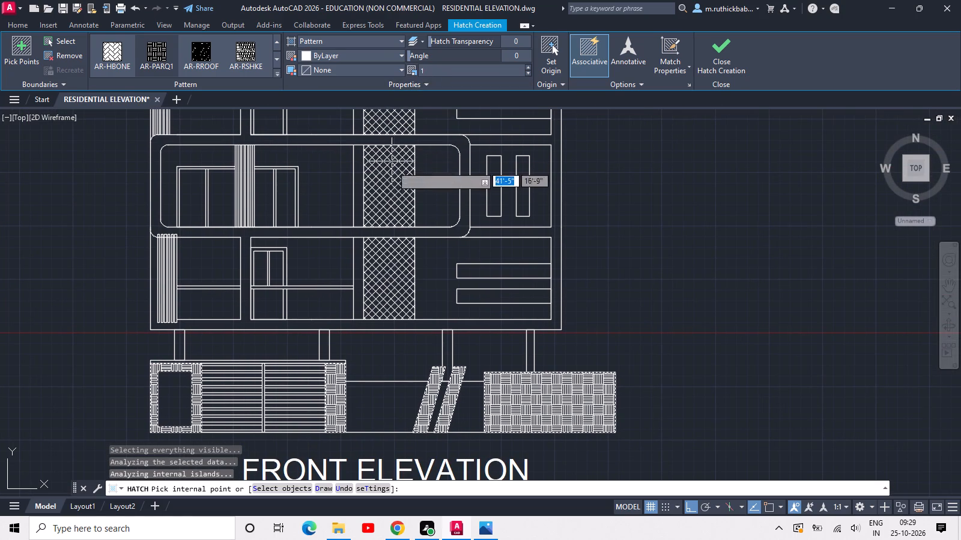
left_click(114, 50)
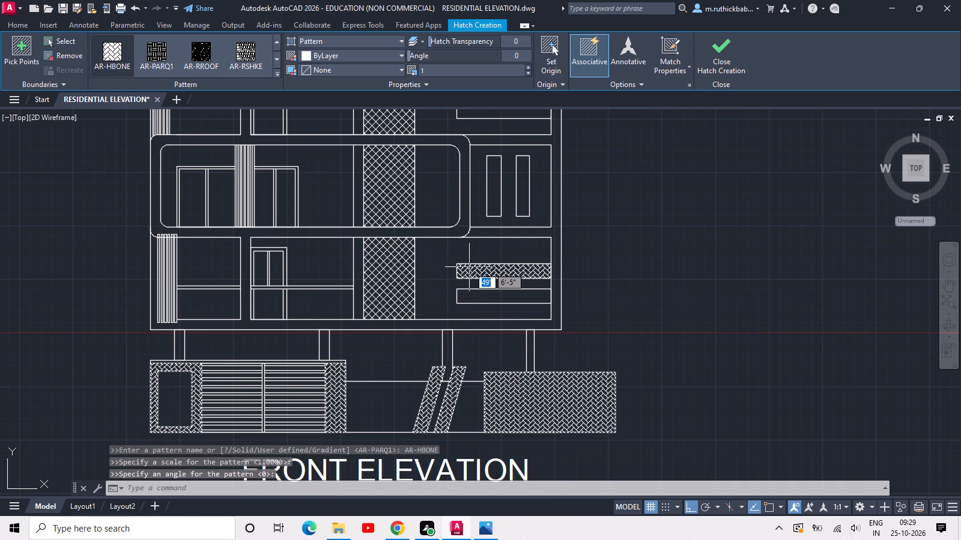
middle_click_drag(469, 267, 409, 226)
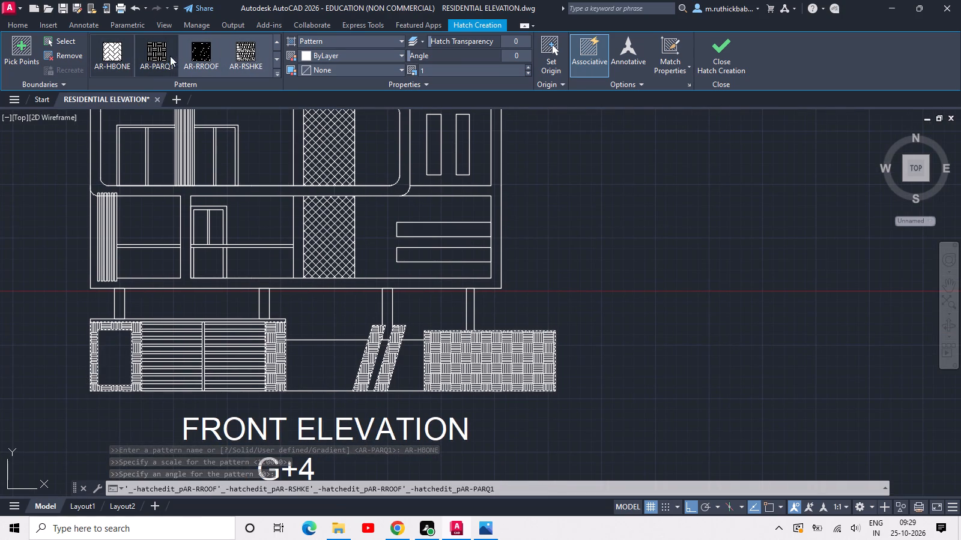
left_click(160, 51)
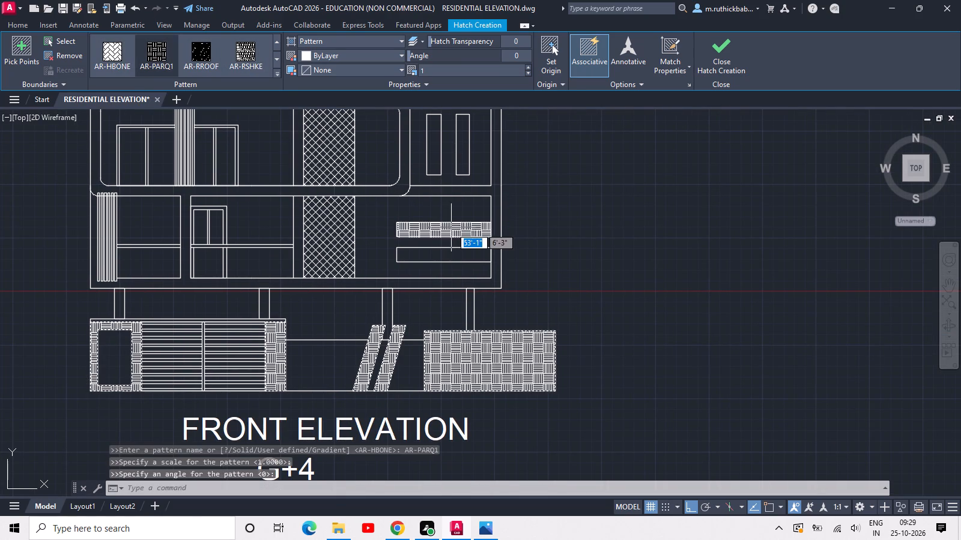
Set the AR-PARQ1 hatch on the ground-level walls, piers and slanted pillars to a scale of 2 and finish the hatch.
scroll(451, 232, "up", 2)
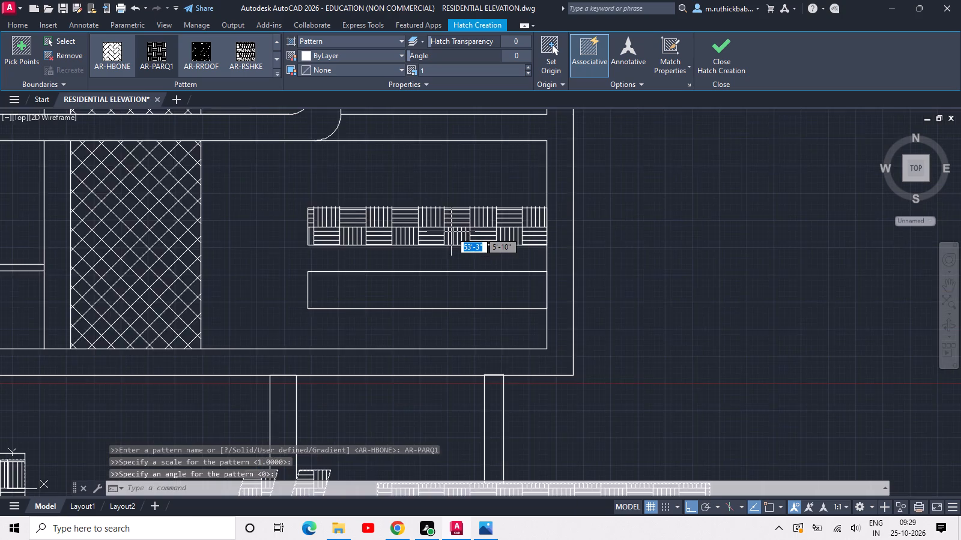
scroll(451, 232, "up", 3)
left_click_drag(444, 67, 416, 77)
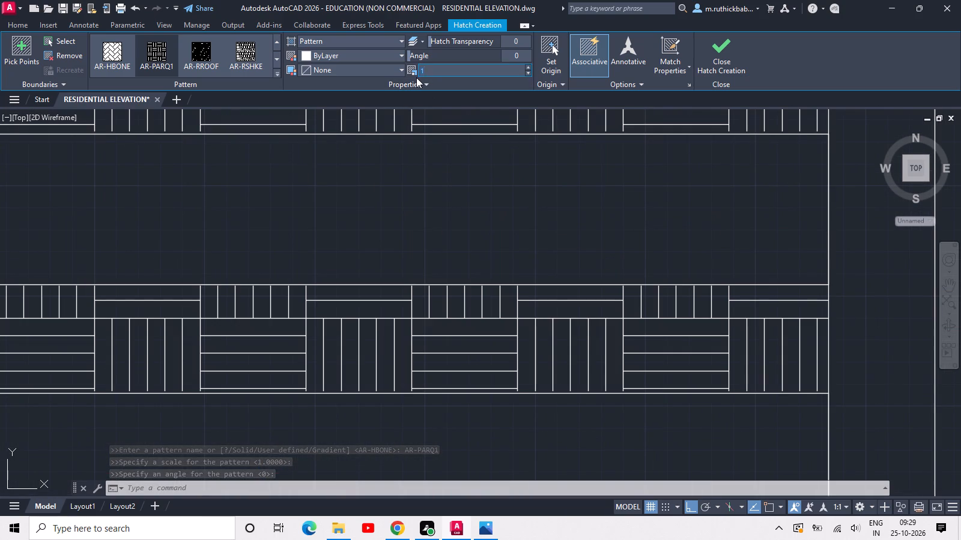
left_click_drag(416, 77, 414, 77)
type("2")
key("space")
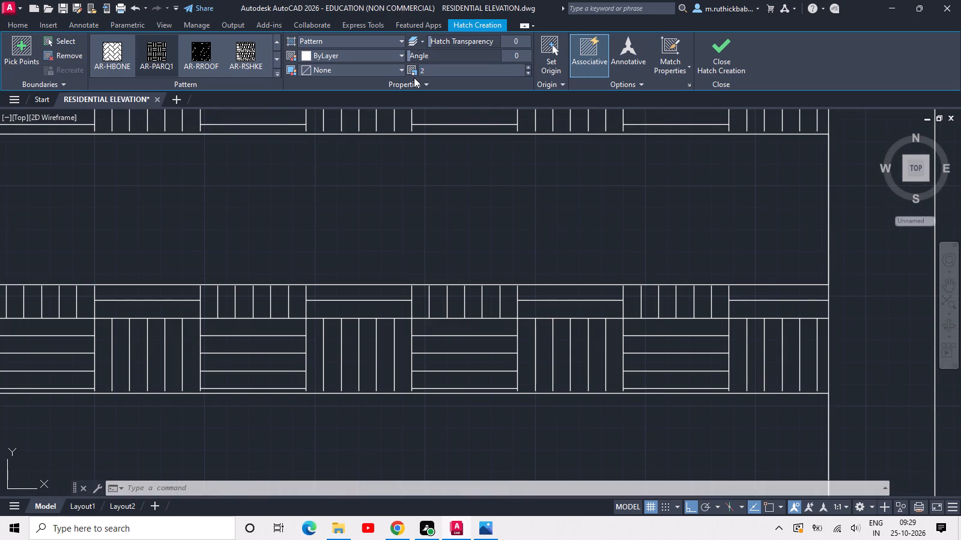
scroll(419, 131, "down", 4)
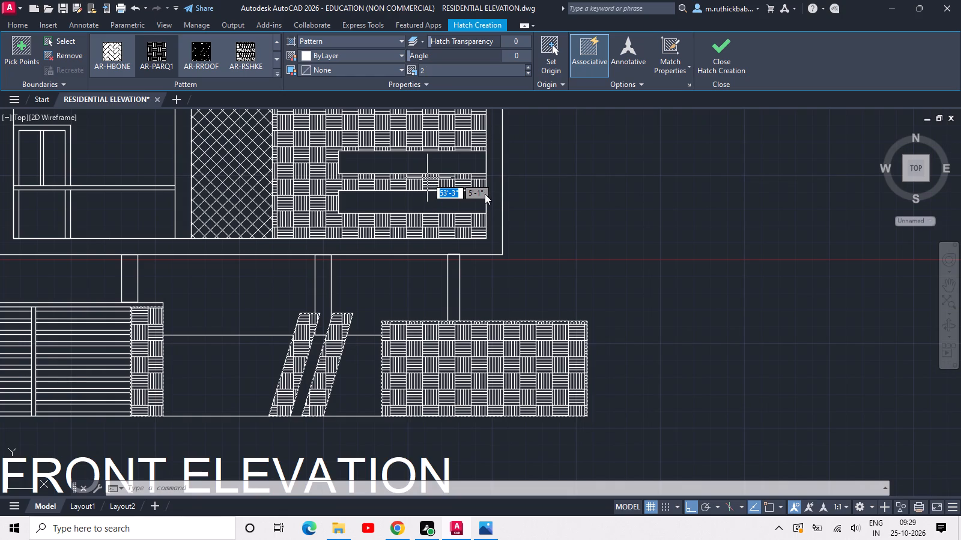
key("Escape")
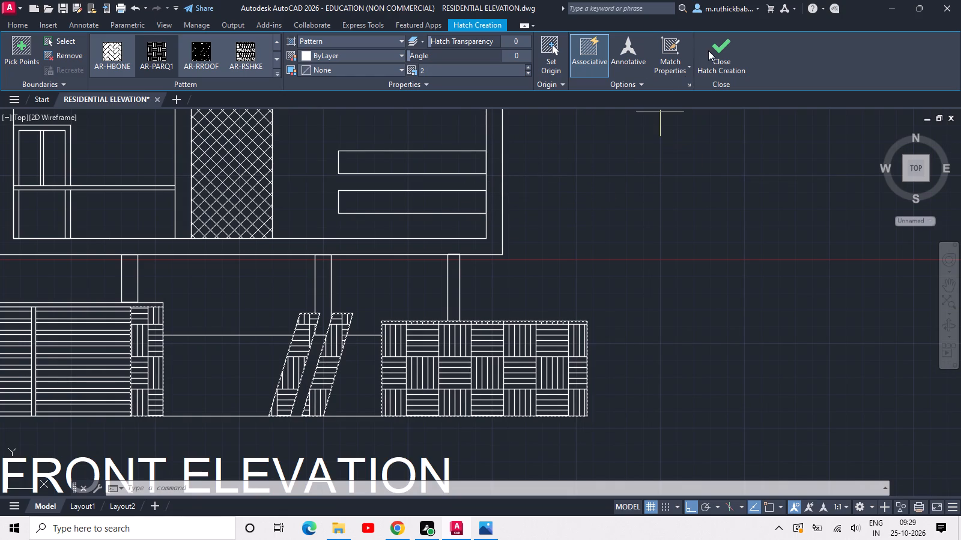
left_click(709, 52)
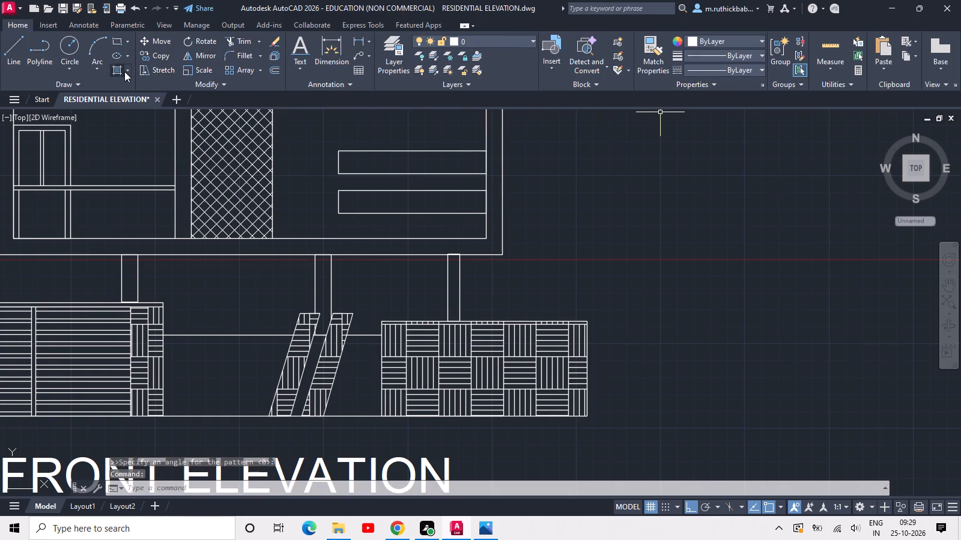
Hatch the two horizontal bands on the first floor and the two vertical strips above them with AR-RSHKE at scale 2.
left_click(117, 71)
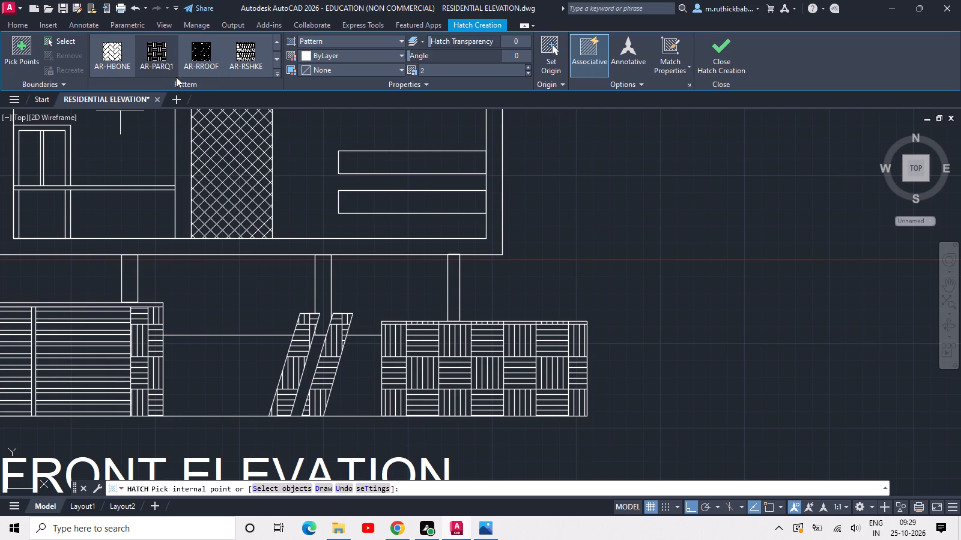
left_click(241, 52)
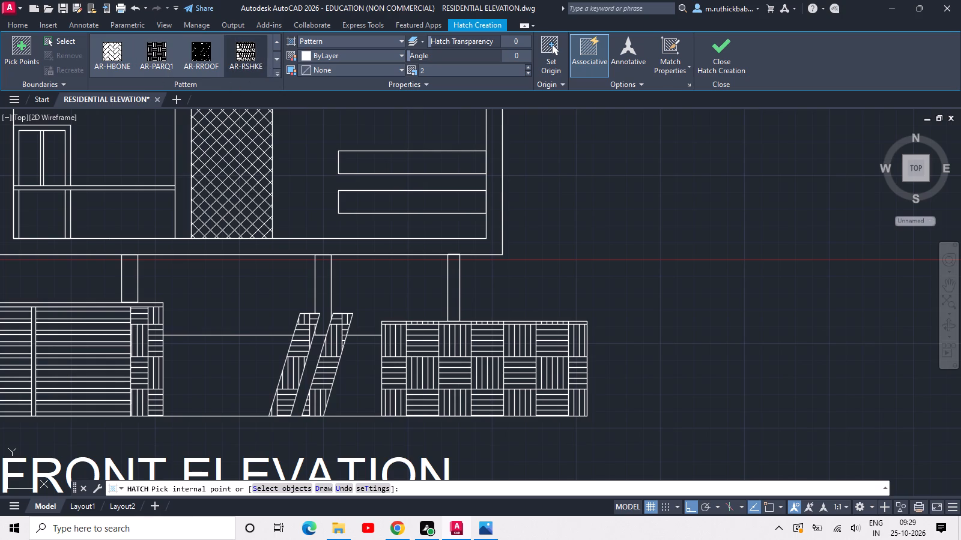
left_click(372, 158)
left_click(372, 213)
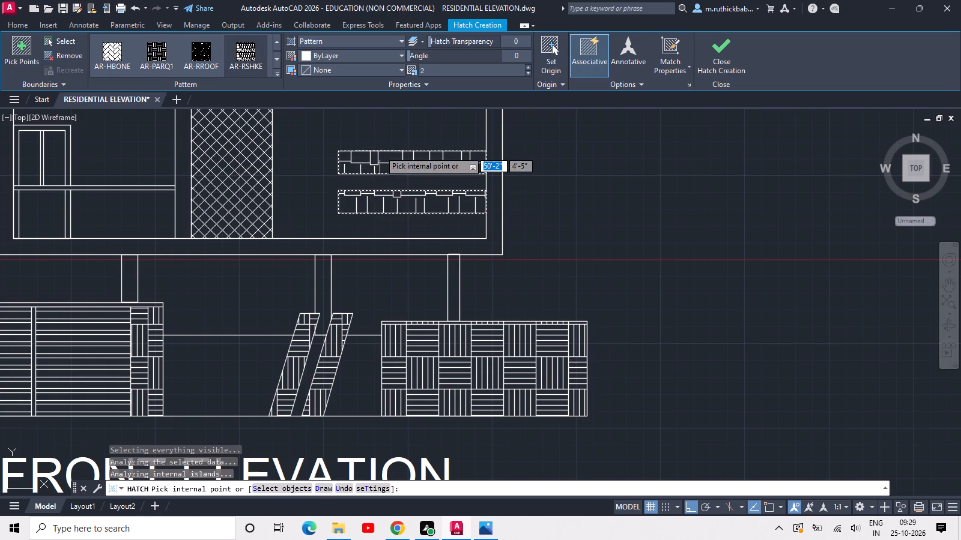
middle_click_drag(380, 126, 399, 255)
scroll(401, 259, "down", 1)
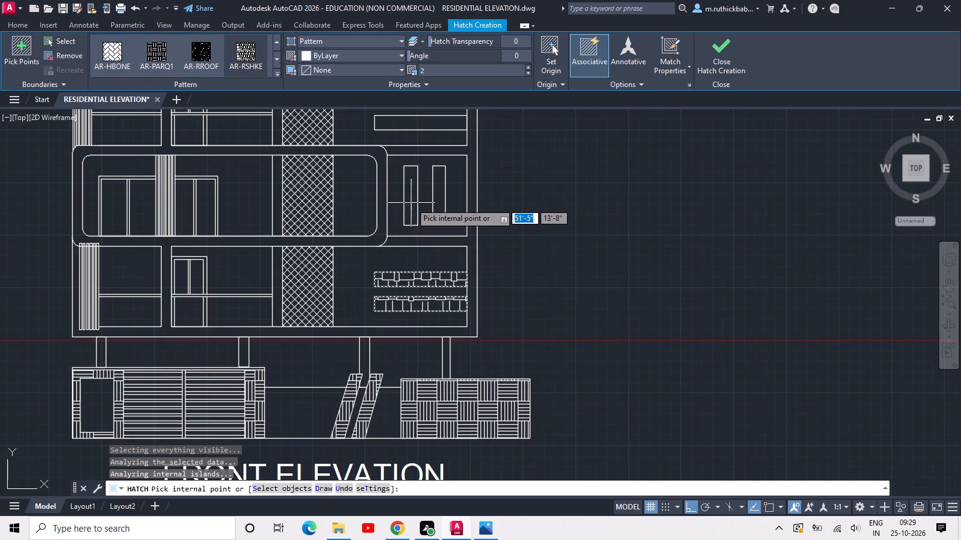
scroll(411, 203, "up", 3)
left_click(411, 203)
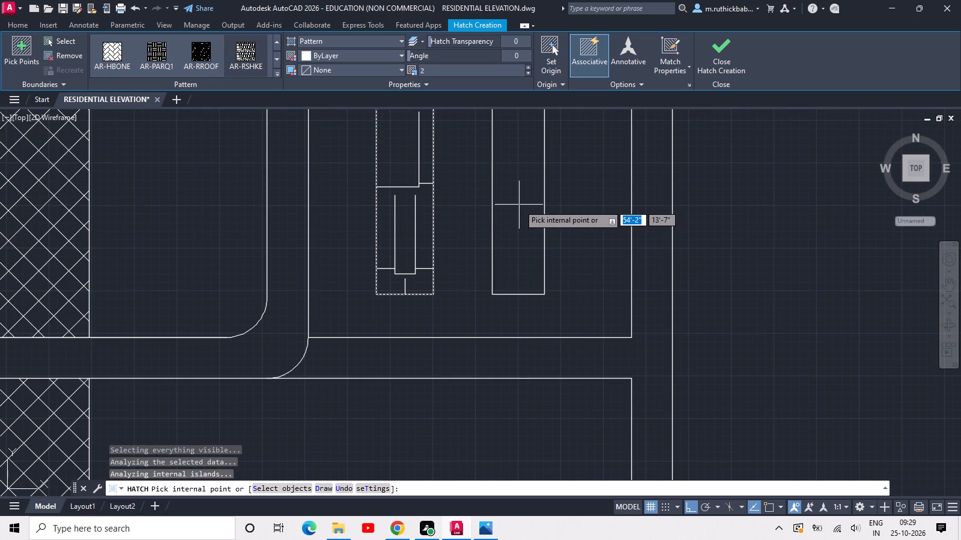
left_click(511, 207)
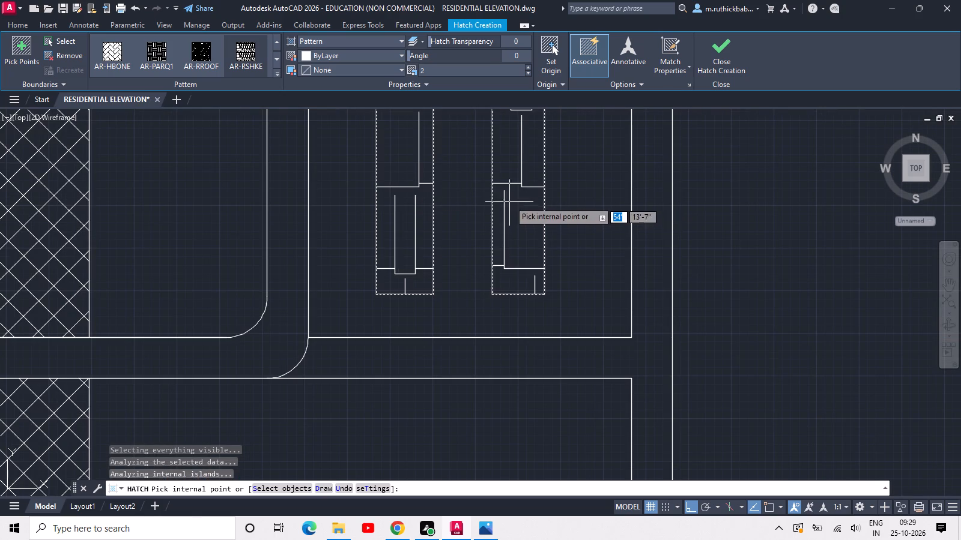
Extend the AR-RSHKE hatch to the third floor's two horizontal bands and the top floor's two vertical strips, and end the command.
scroll(509, 200, "down", 2)
middle_click_drag(479, 170, 472, 311)
left_click(470, 175)
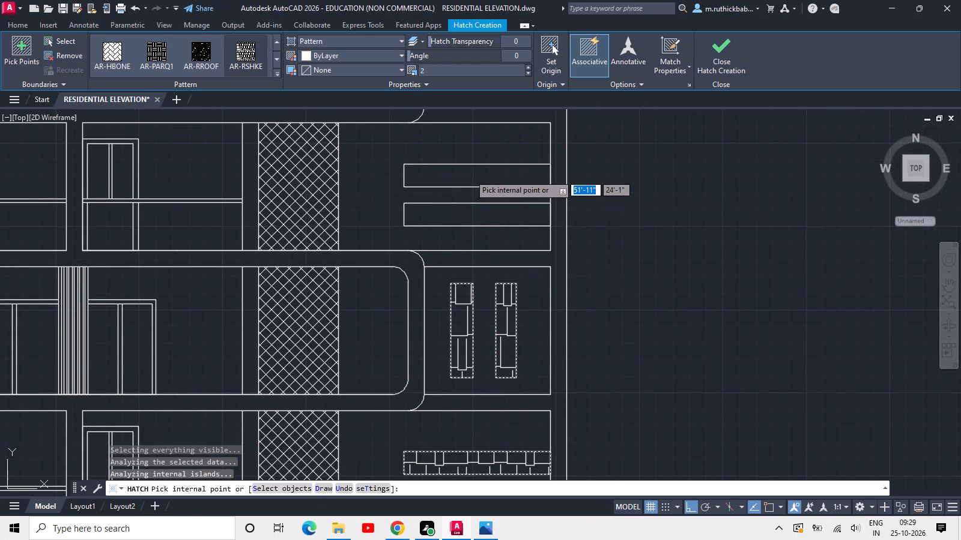
left_click(474, 215)
middle_click_drag(471, 165, 471, 320)
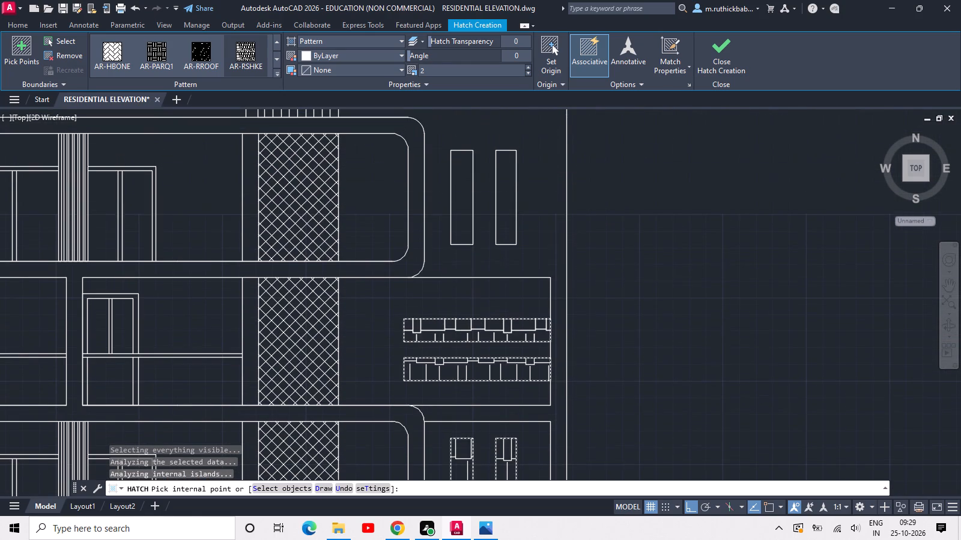
left_click(467, 214)
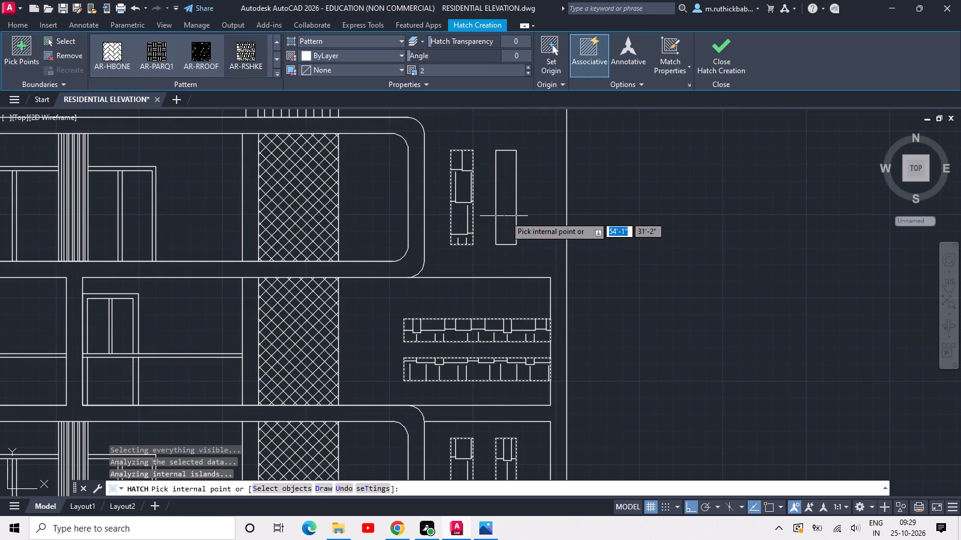
left_click(506, 215)
key("Escape")
Examine the hatched facade, the rounded balcony frames and the lowest floor's door for areas still needing work.
scroll(473, 208, "down", 2)
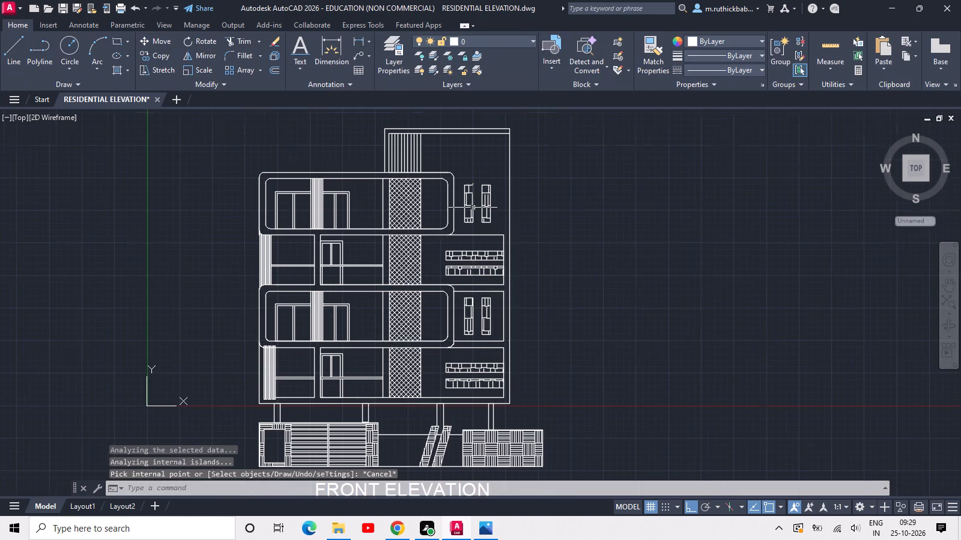
middle_click_drag(479, 281, 462, 211)
scroll(464, 247, "up", 2)
scroll(429, 254, "down", 1)
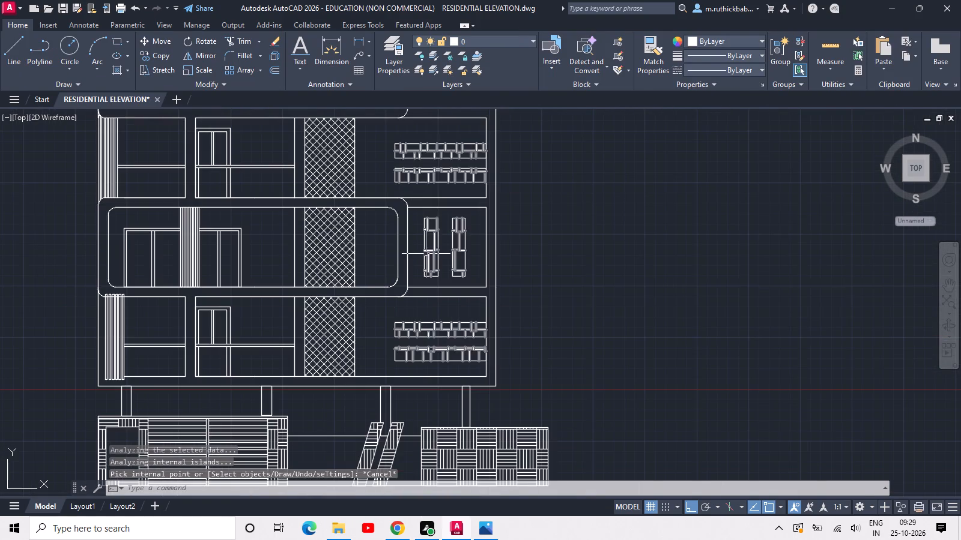
middle_click_drag(302, 239, 371, 286)
middle_click_drag(325, 275, 388, 304)
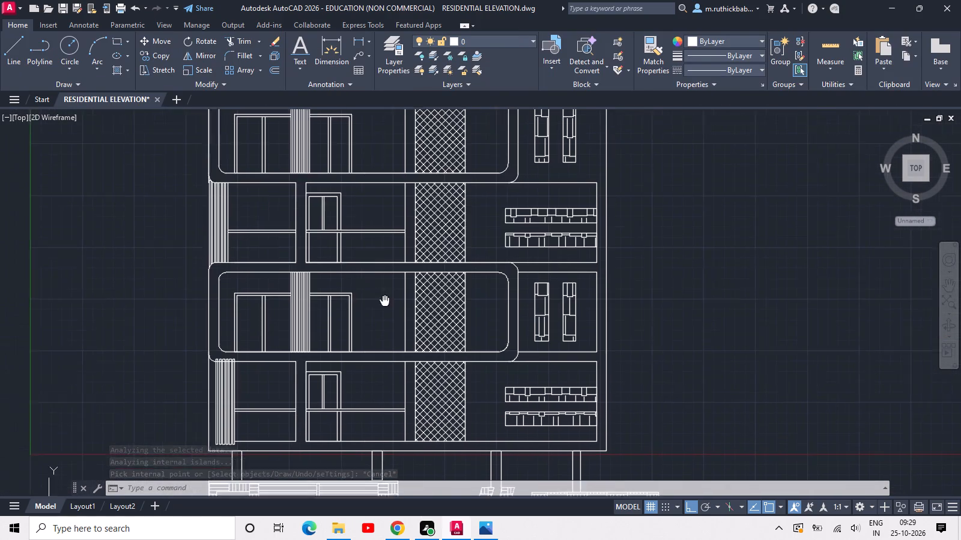
middle_click_drag(388, 304, 404, 311)
scroll(271, 283, "up", 2)
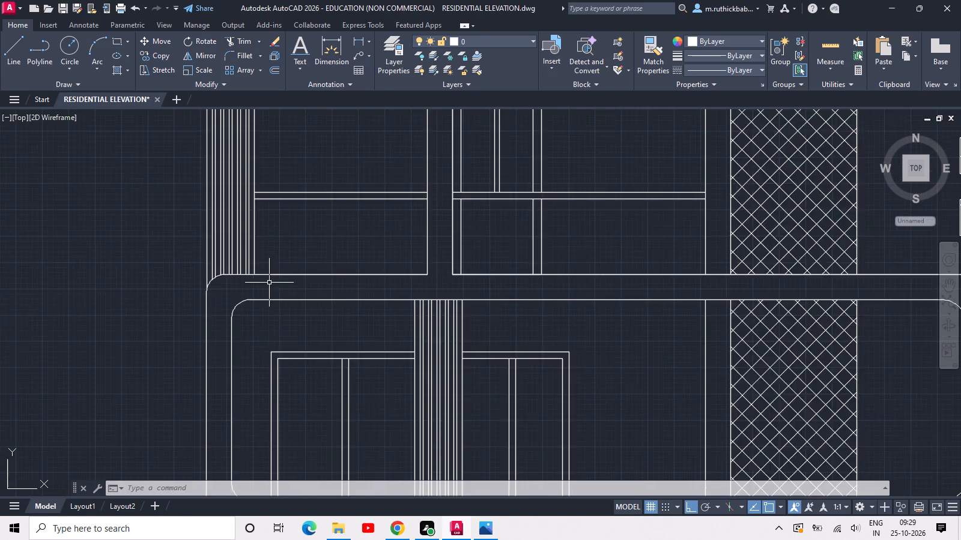
scroll(269, 283, "up", 1)
scroll(269, 283, "down", 2)
middle_click_drag(282, 281, 269, 206)
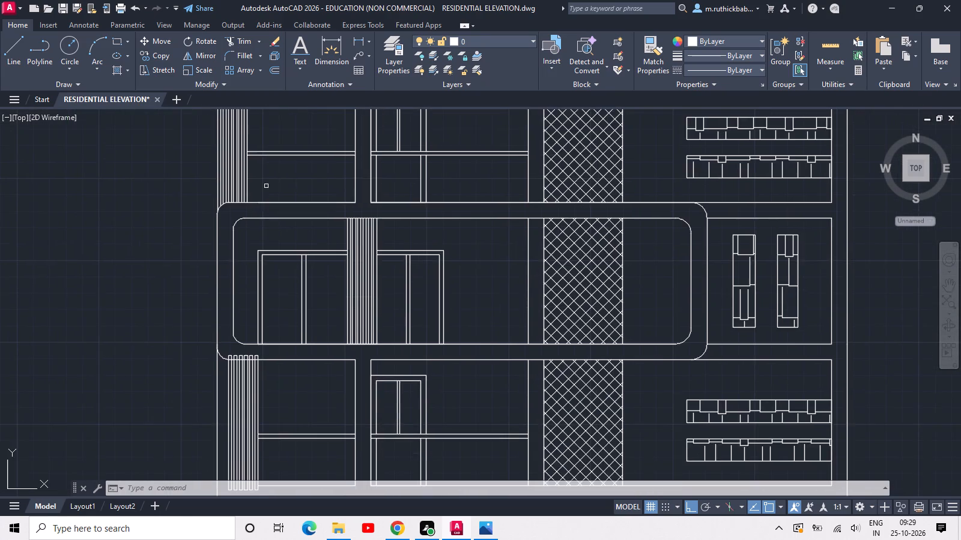
scroll(271, 209, "down", 1)
scroll(357, 353, "up", 1)
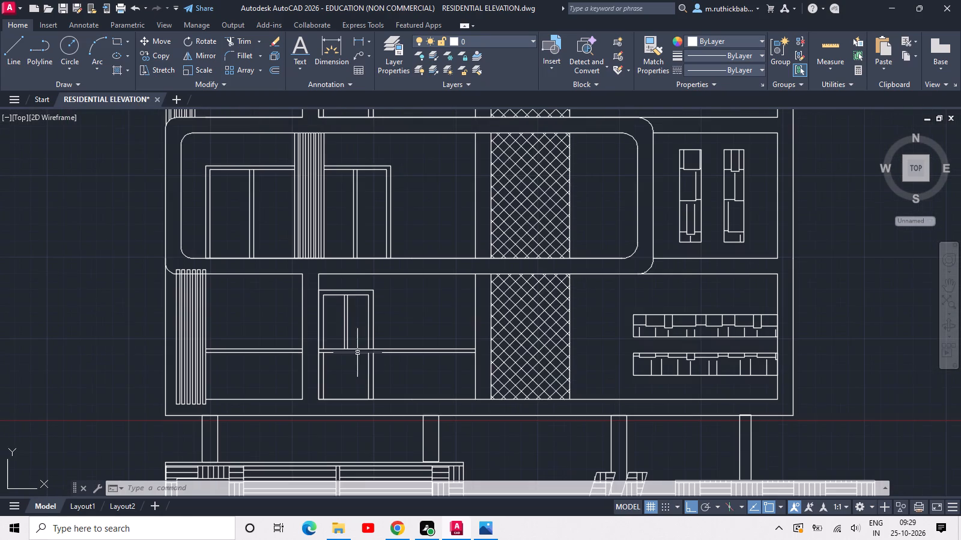
scroll(347, 338, "up", 3)
scroll(351, 331, "down", 2)
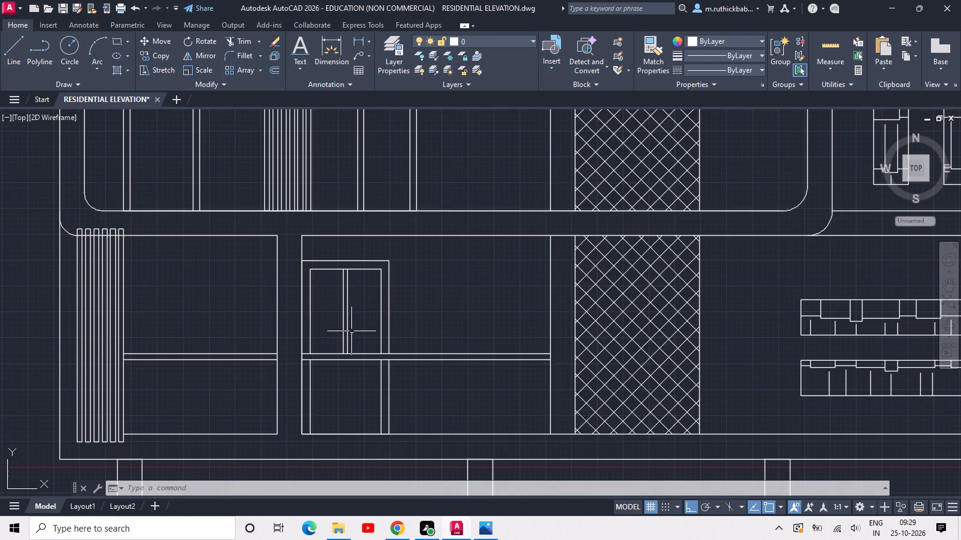
scroll(354, 260, "up", 4)
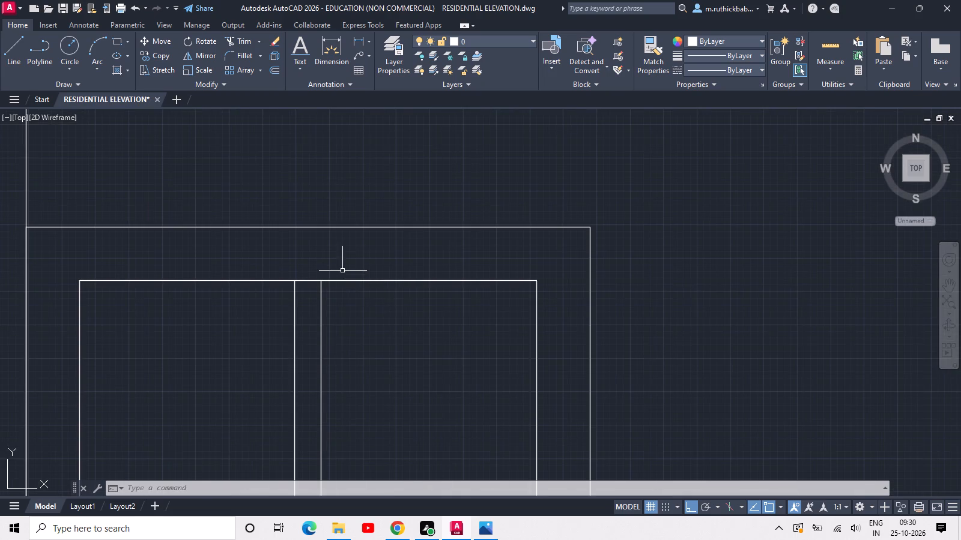
scroll(342, 271, "down", 3)
Hatch the clear inner rectangular panel beside the gate with the HEX pattern at a scale of 50.
left_click(115, 68)
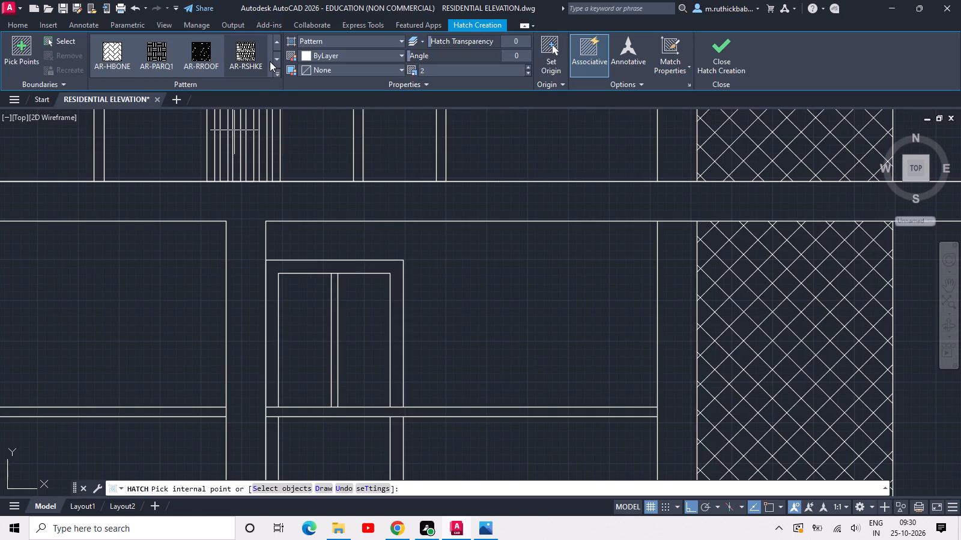
double_click(273, 62)
left_click(273, 62)
left_click(273, 62)
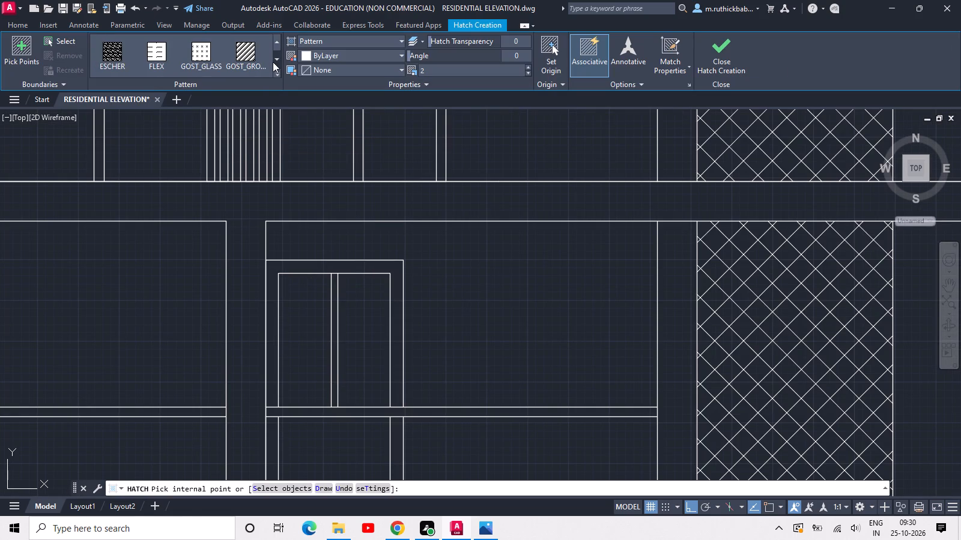
double_click(273, 62)
left_click(273, 62)
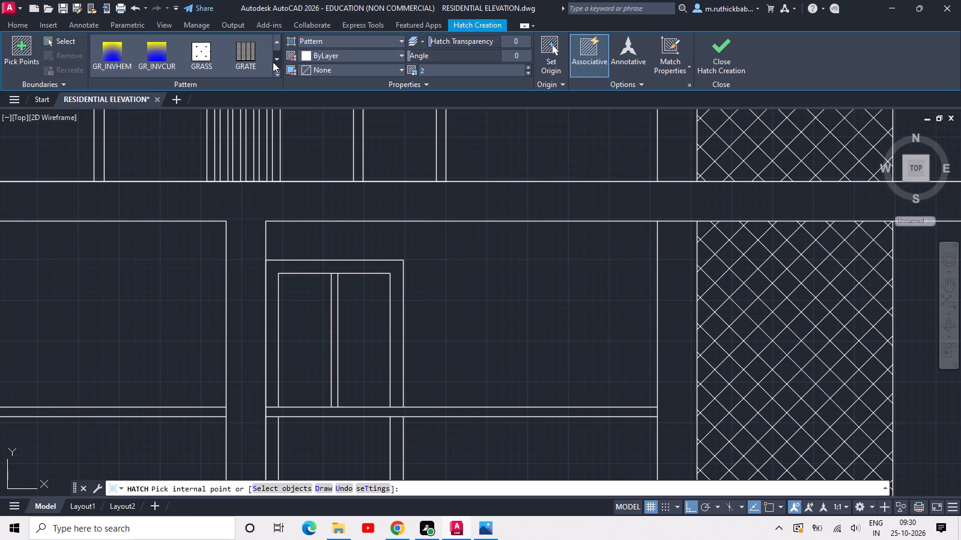
left_click(273, 62)
left_click(273, 62)
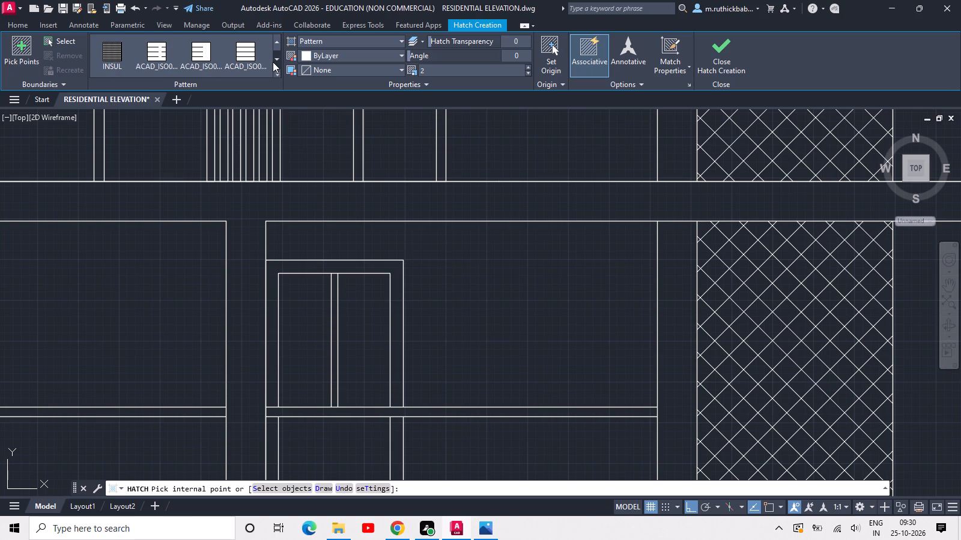
left_click(273, 62)
left_click(273, 62)
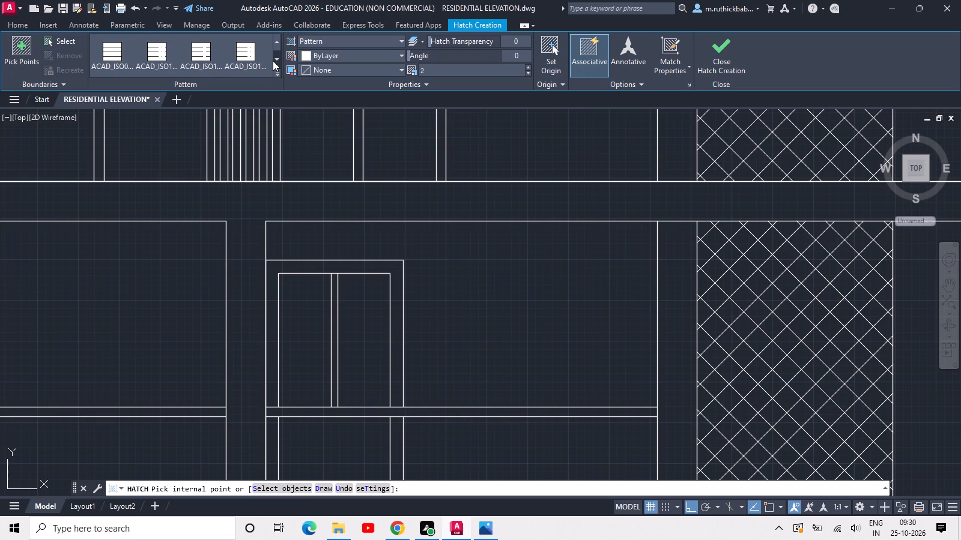
left_click(273, 61)
left_click(273, 58)
left_click(271, 55)
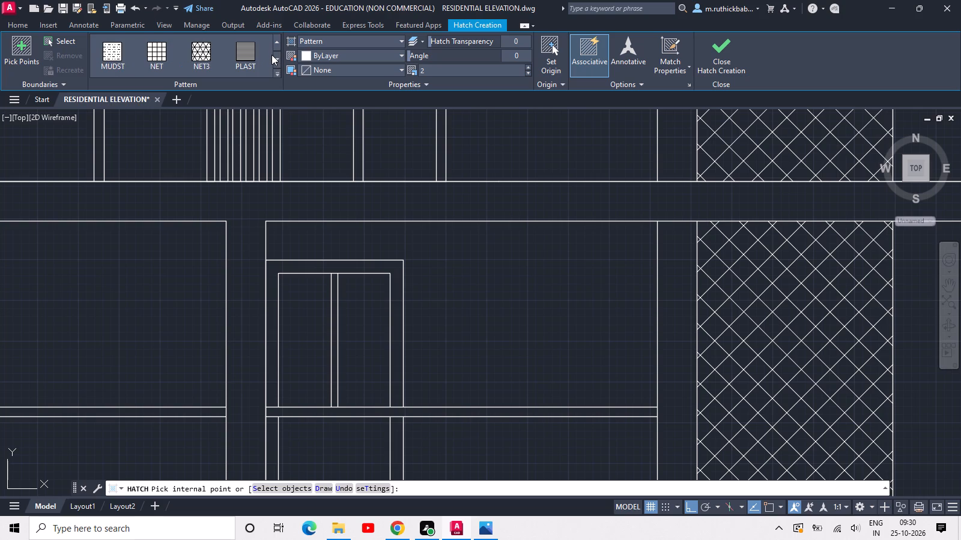
triple_click(278, 41)
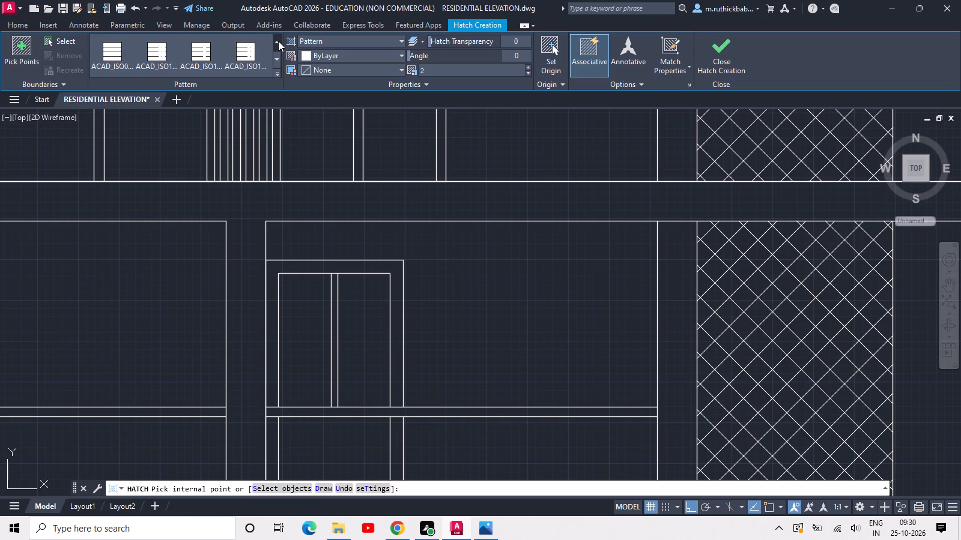
double_click(278, 41)
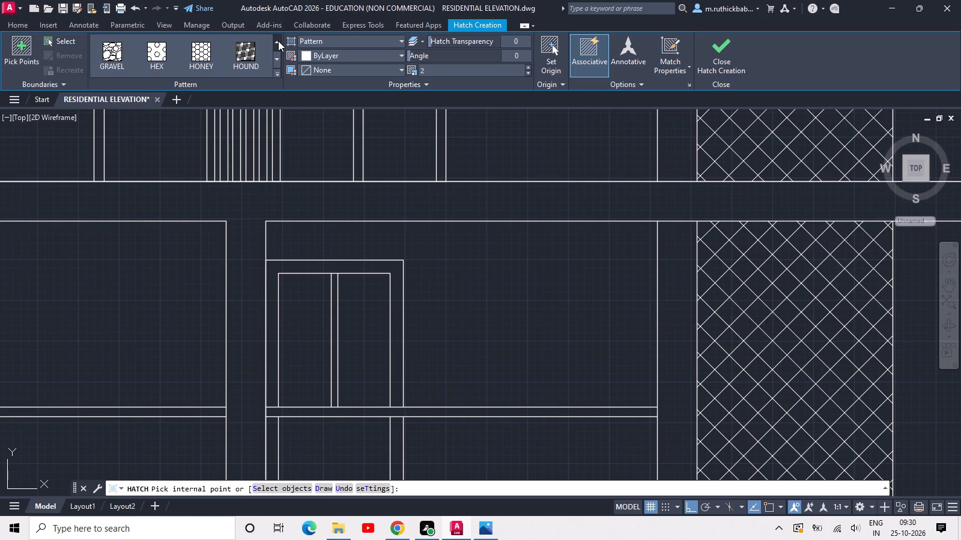
left_click(163, 48)
scroll(167, 95, "down", 3)
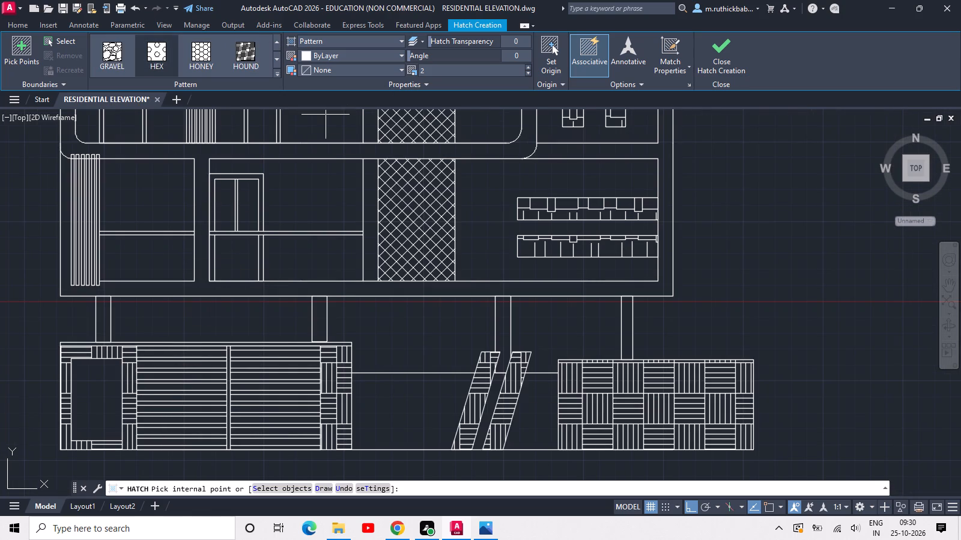
left_click_drag(435, 67, 380, 73)
type("50")
key("Return")
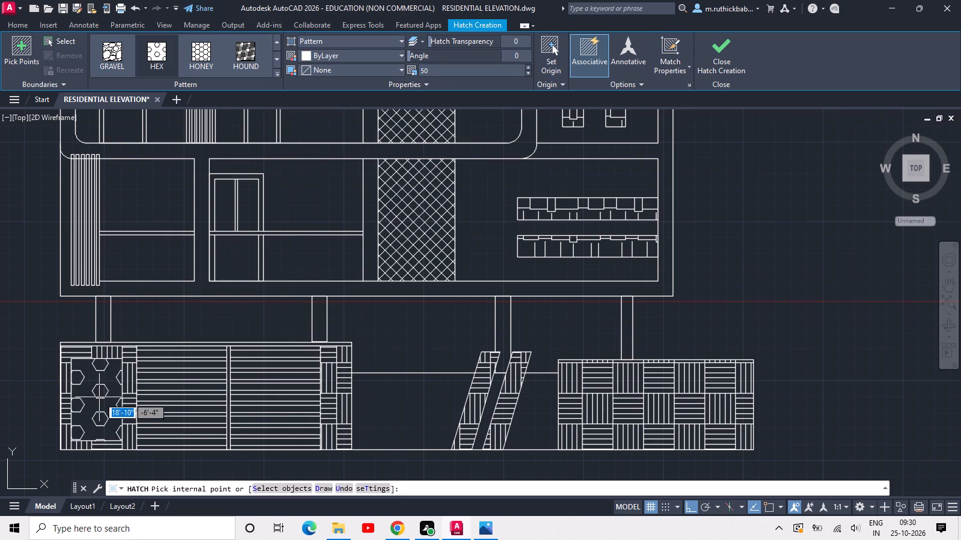
left_click(102, 399)
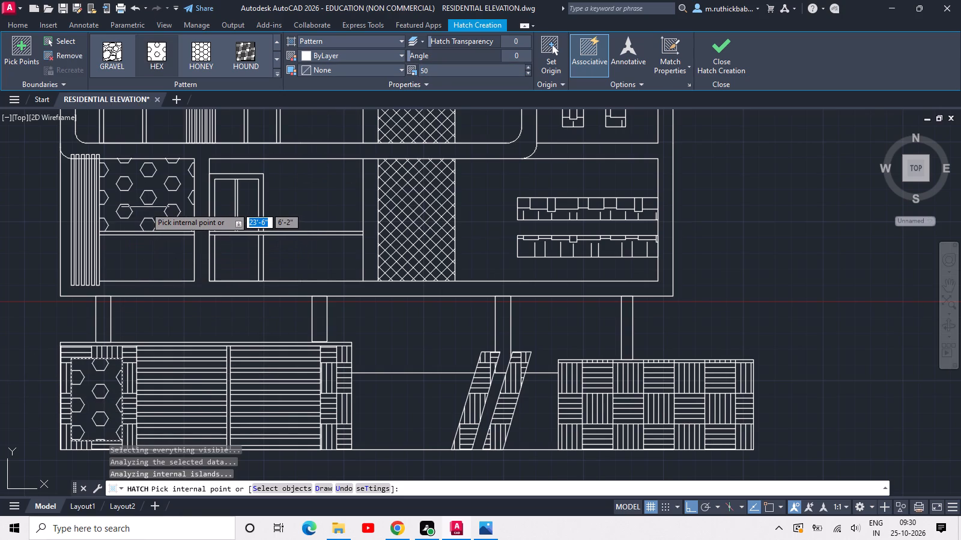
Browse the other available hatch patterns and finish the HEX hatch on the panel beside the gate.
left_click(277, 43)
left_click(277, 43)
left_click(277, 43)
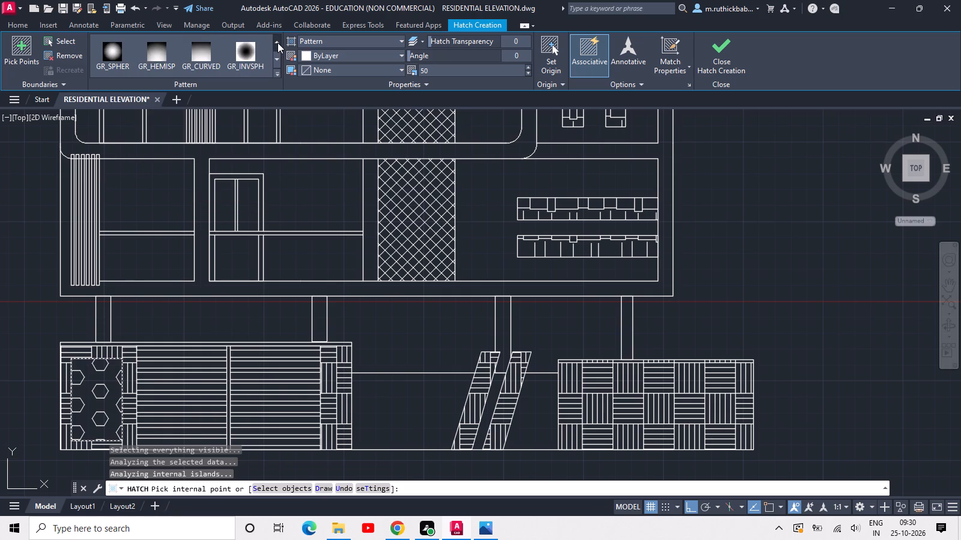
left_click(277, 43)
left_click(277, 43)
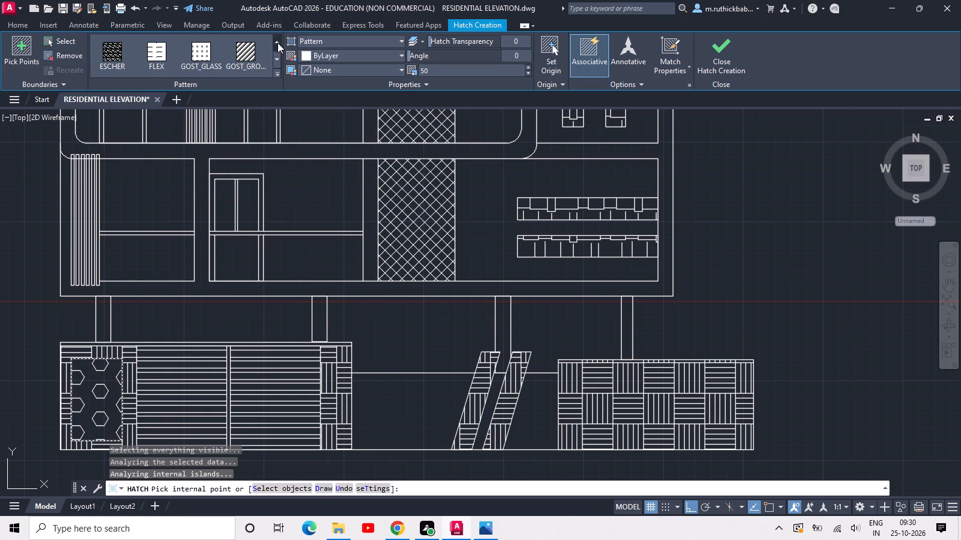
double_click(276, 56)
left_click(276, 56)
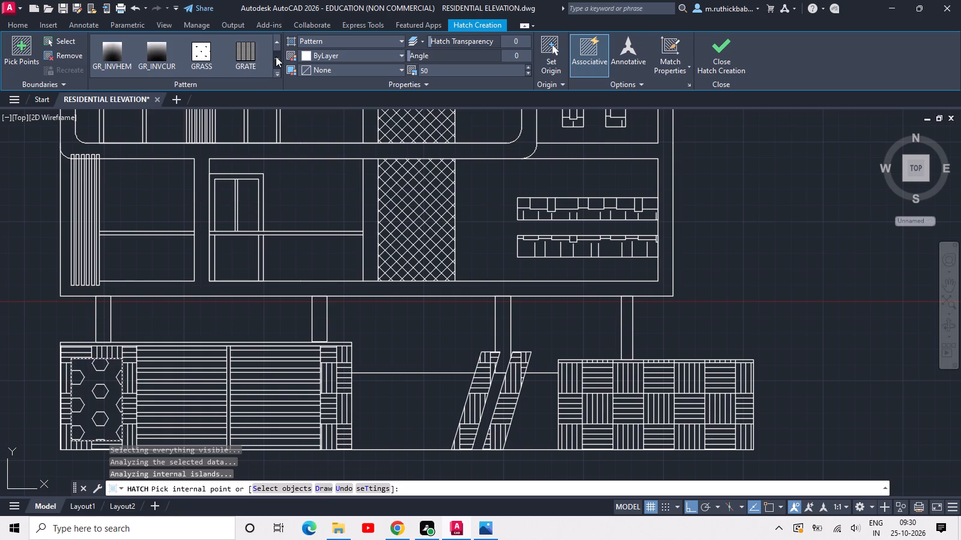
left_click(279, 42)
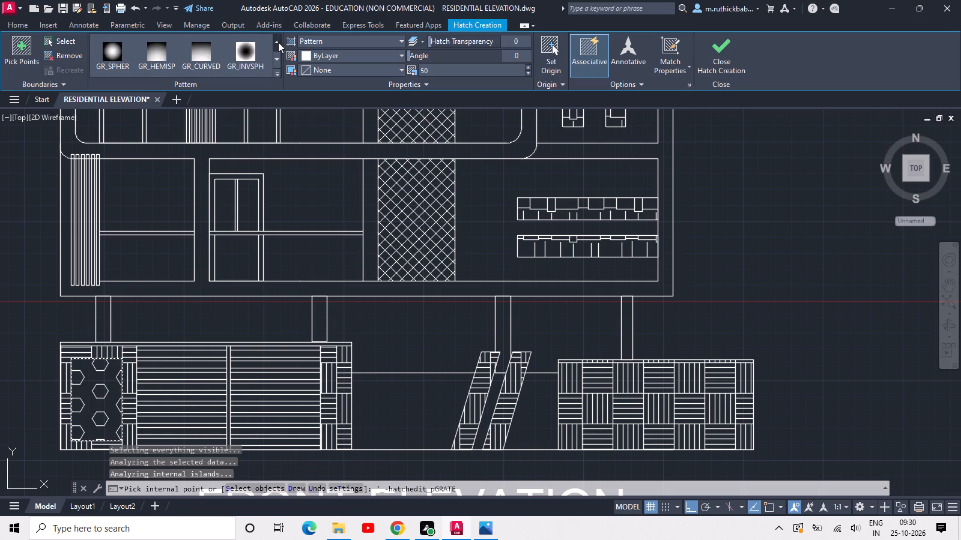
left_click(744, 53)
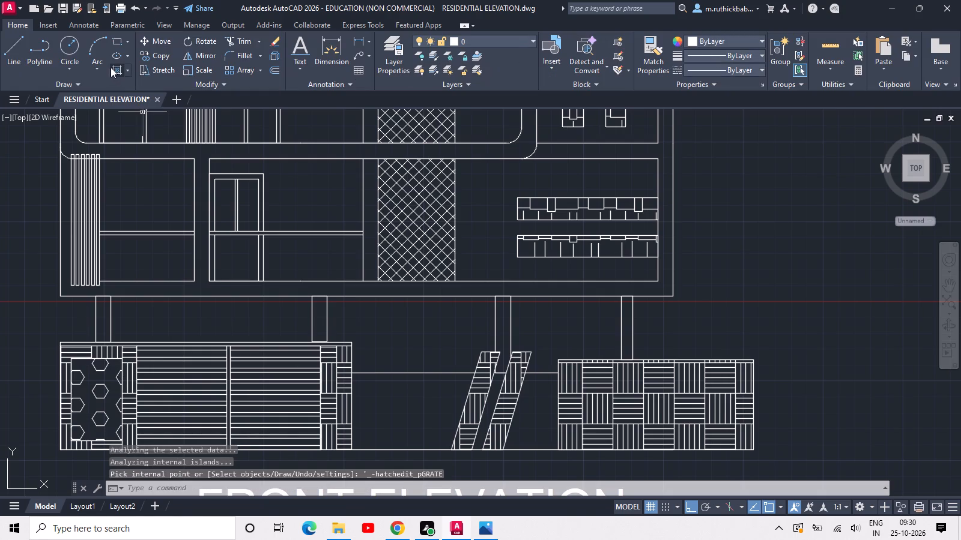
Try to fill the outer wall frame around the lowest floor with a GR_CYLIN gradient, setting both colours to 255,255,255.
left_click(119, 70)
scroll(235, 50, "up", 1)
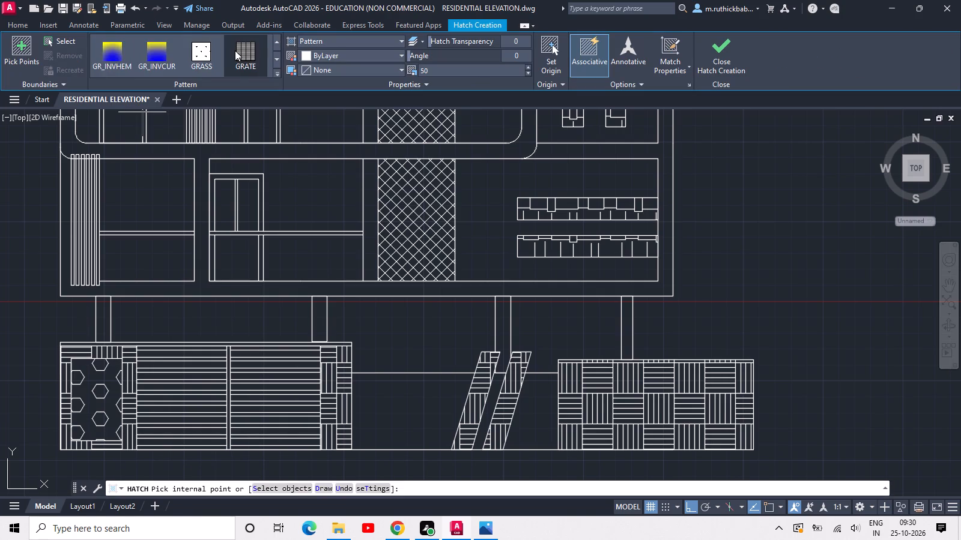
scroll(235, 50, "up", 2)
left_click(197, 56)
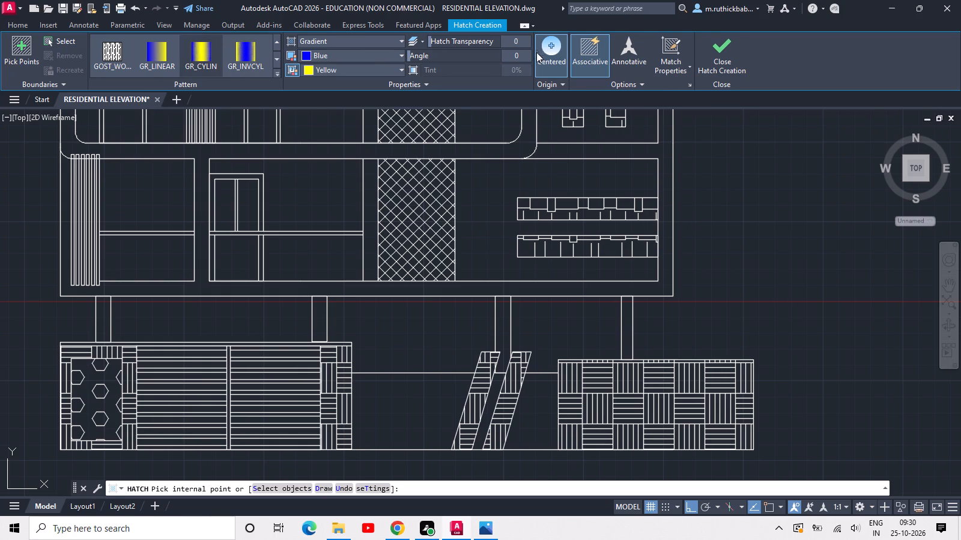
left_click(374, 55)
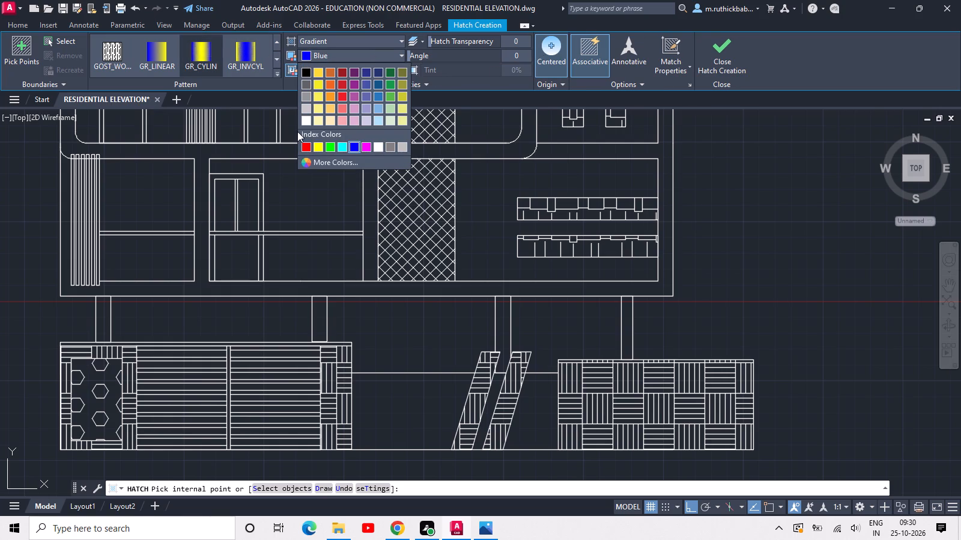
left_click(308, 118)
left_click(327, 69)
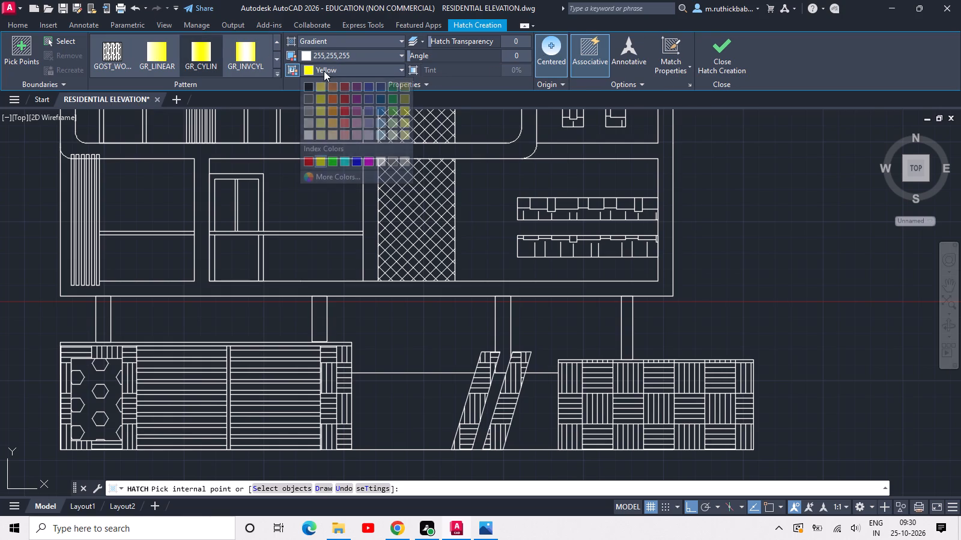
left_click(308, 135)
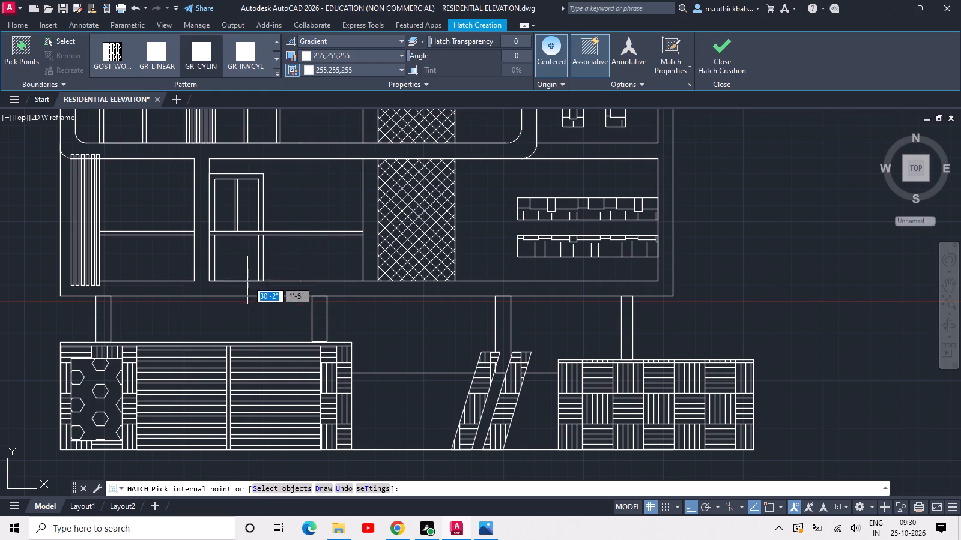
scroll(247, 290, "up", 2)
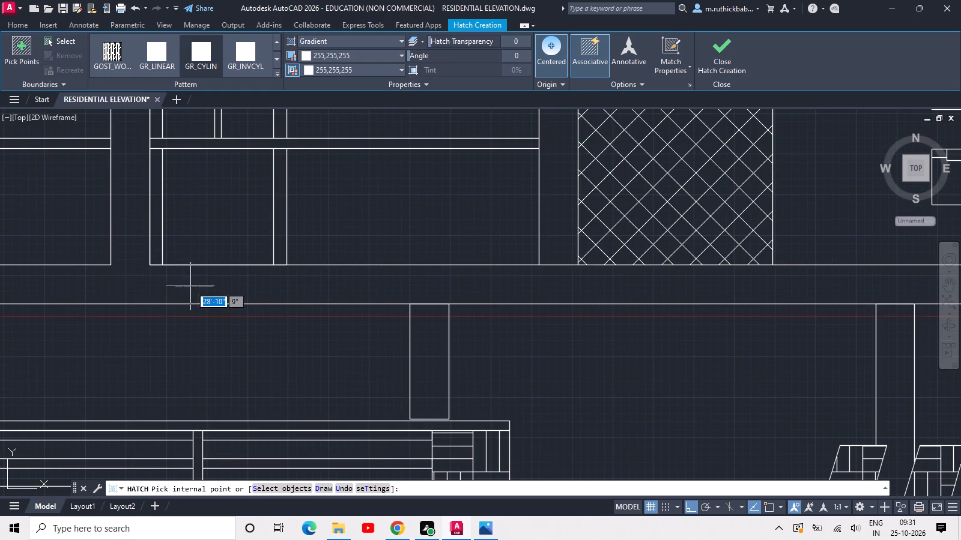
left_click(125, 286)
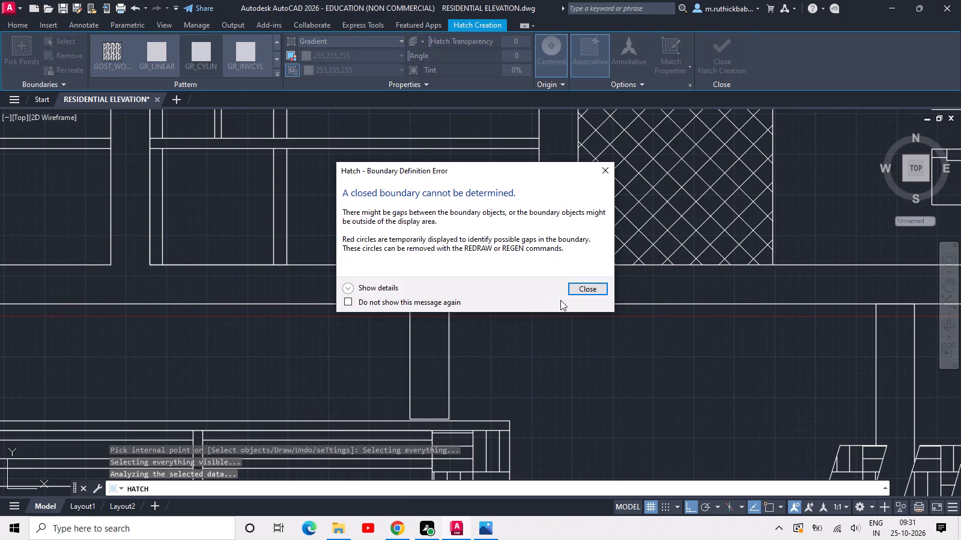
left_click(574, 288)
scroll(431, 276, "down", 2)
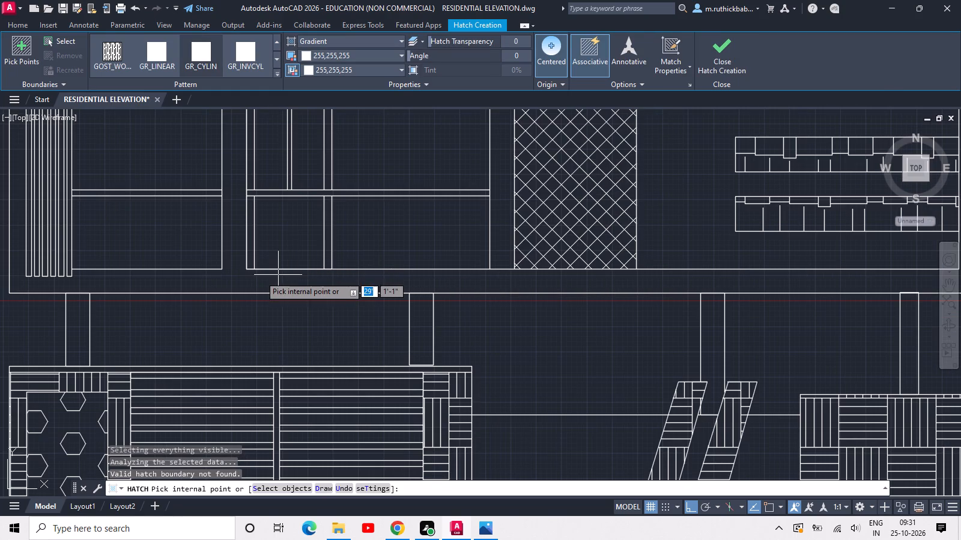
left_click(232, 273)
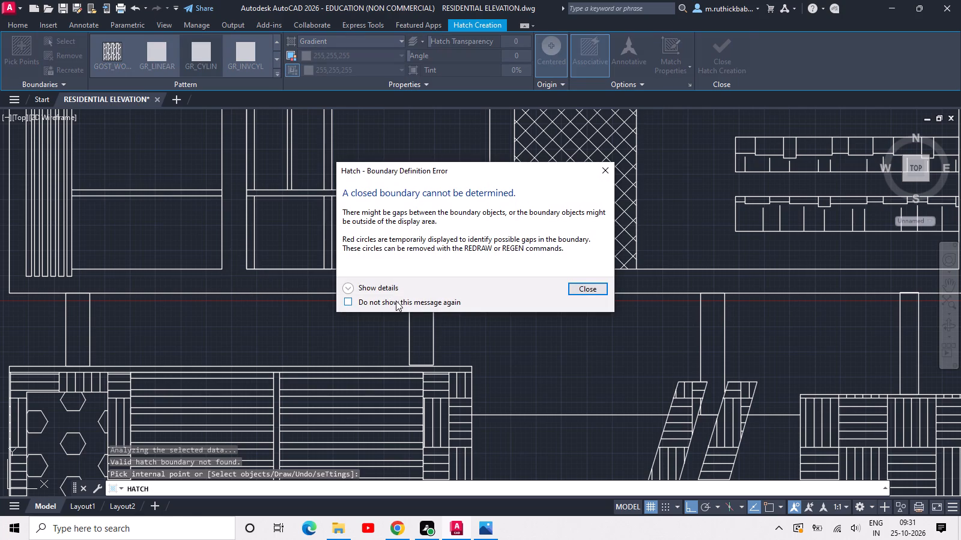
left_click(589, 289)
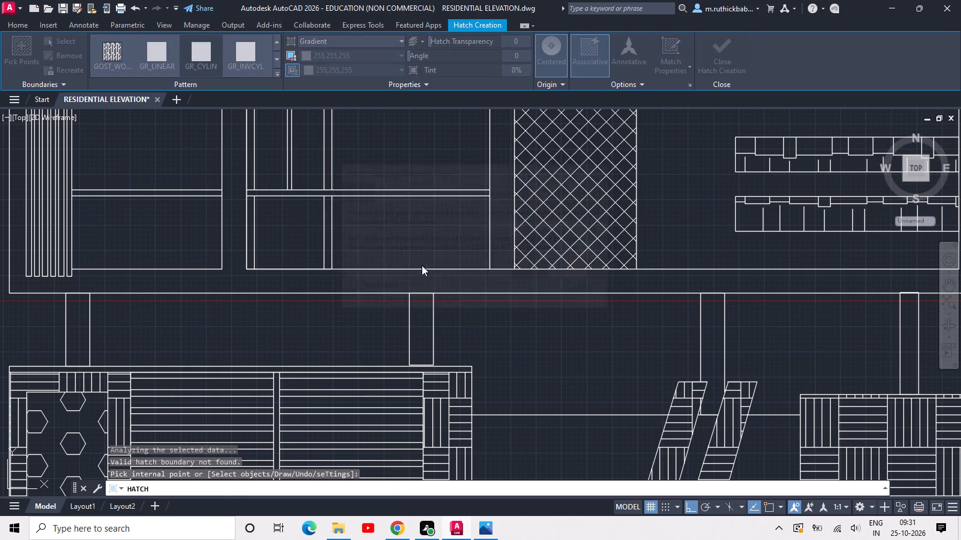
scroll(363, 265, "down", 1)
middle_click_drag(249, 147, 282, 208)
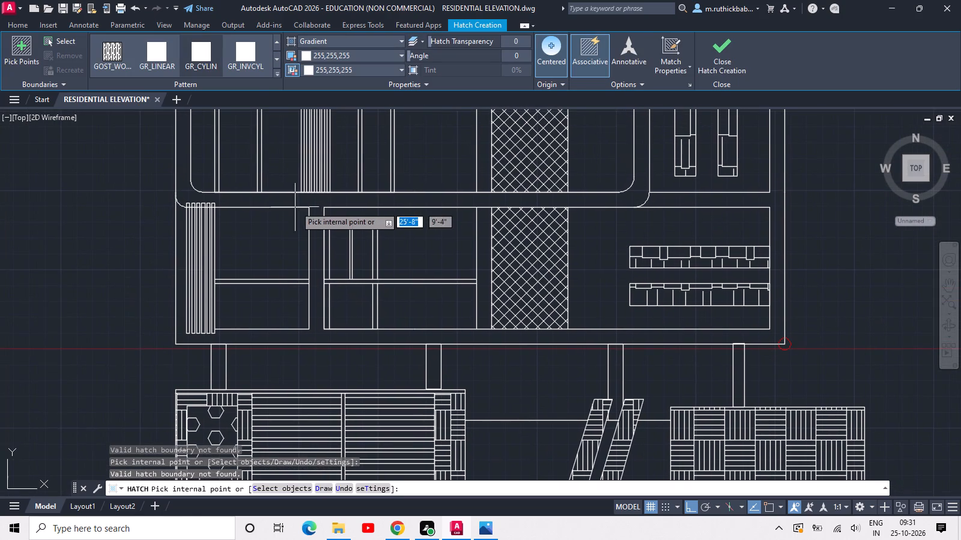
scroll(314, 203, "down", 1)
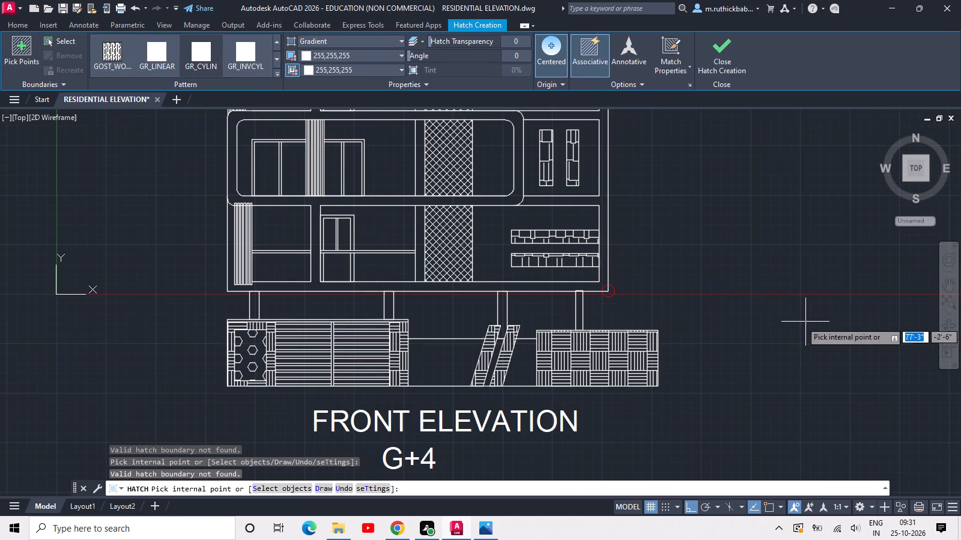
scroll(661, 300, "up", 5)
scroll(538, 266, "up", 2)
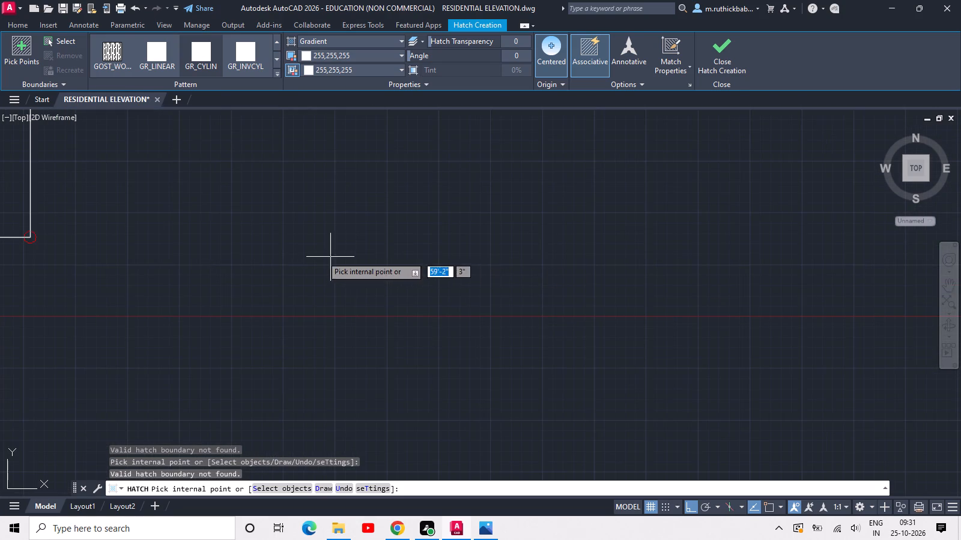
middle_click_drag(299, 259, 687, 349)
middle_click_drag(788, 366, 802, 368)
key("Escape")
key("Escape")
Join the facade's bottom edge line and the outer right wall line at their shared lower corner.
scroll(517, 332, "up", 2)
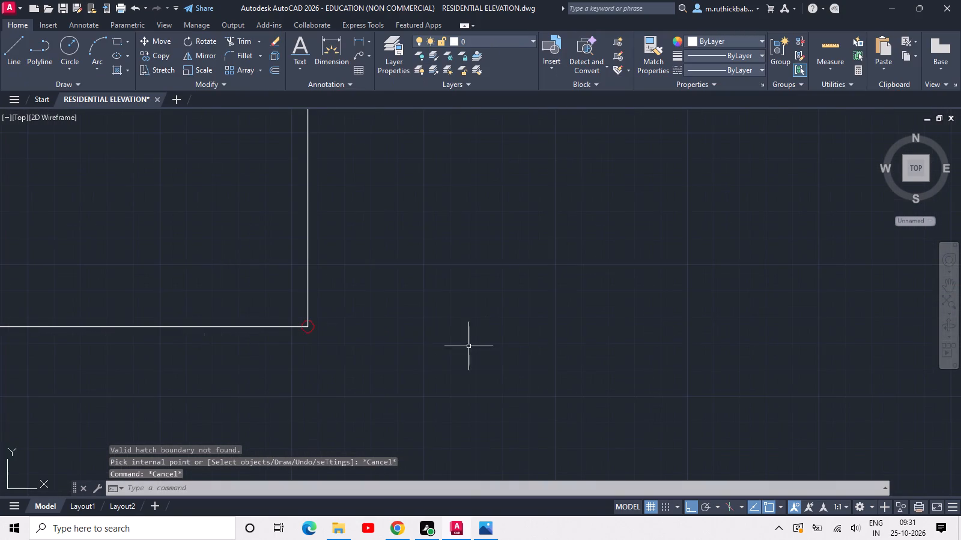
scroll(408, 334, "up", 1)
middle_click_drag(408, 334, 611, 337)
left_click_drag(505, 263, 484, 283)
left_click(372, 362)
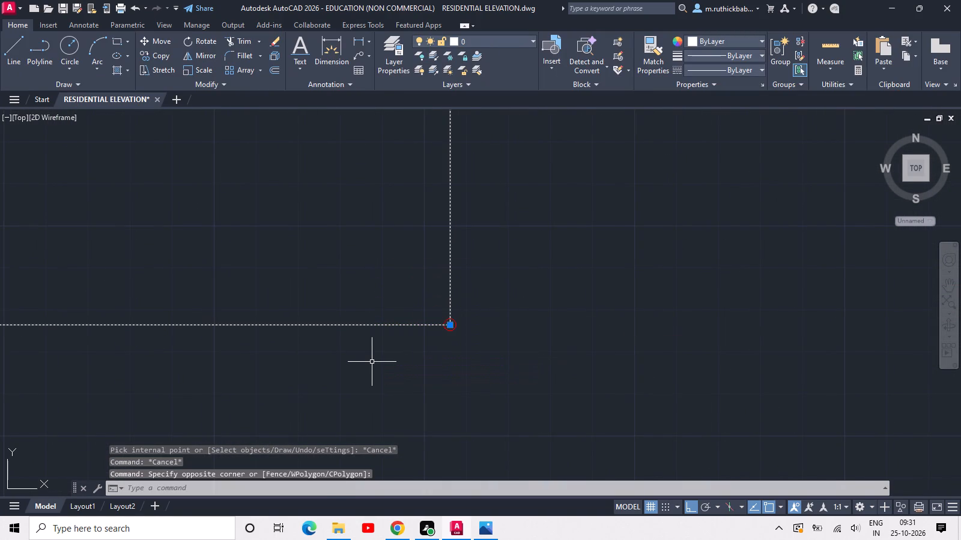
type("J")
key("space")
key("space")
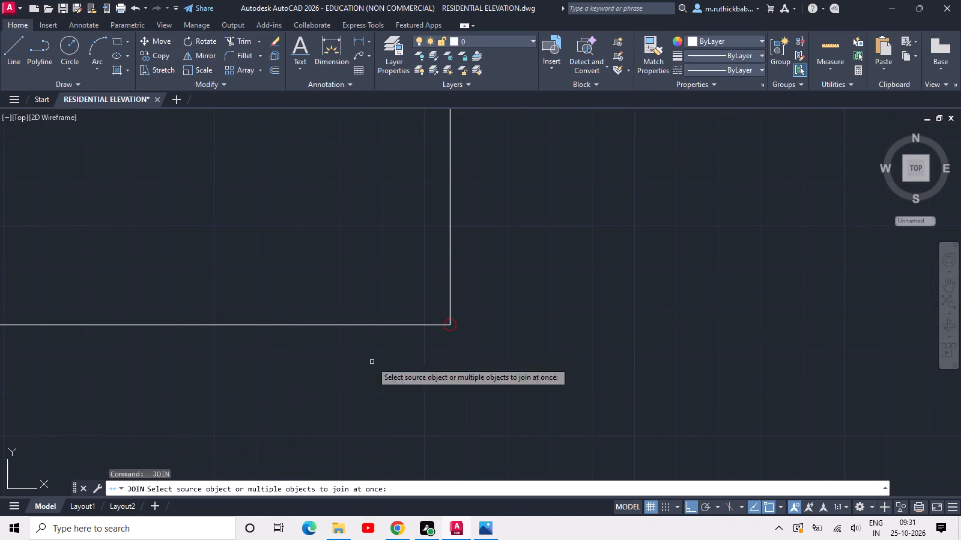
scroll(450, 314, "up", 3)
scroll(407, 373, "up", 3)
scroll(571, 316, "up", 3)
scroll(523, 298, "up", 2)
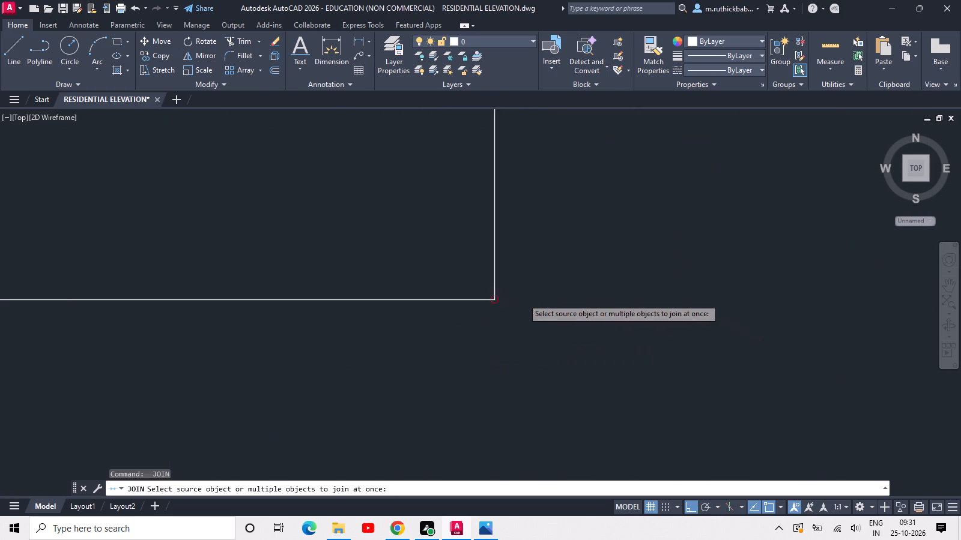
scroll(523, 298, "up", 1)
scroll(467, 292, "up", 2)
key("Escape")
key("Escape")
key("Escape")
Join the two collinear segments of the outer right wall line at the marked gap beside the top floor.
scroll(416, 310, "down", 8)
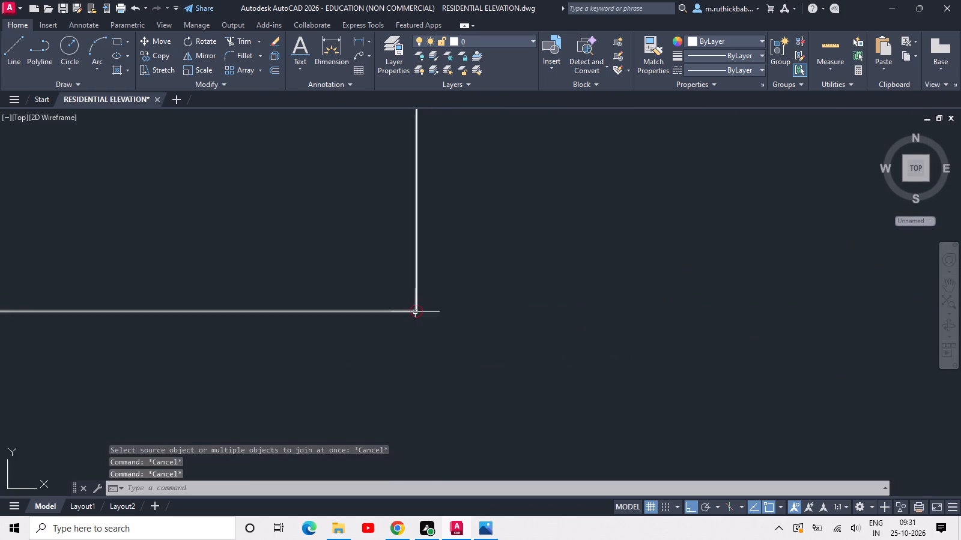
scroll(415, 312, "down", 6)
scroll(440, 305, "down", 15)
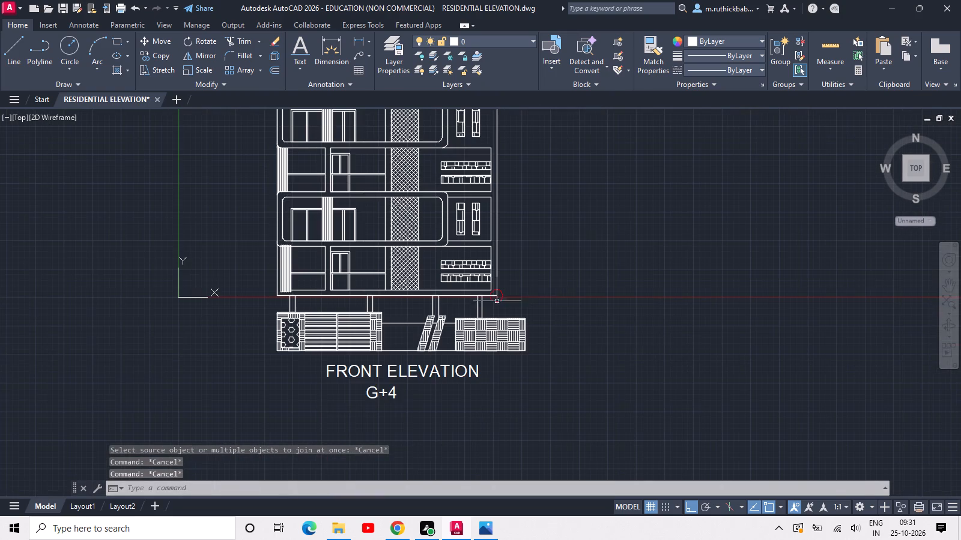
middle_click_drag(538, 292, 530, 328)
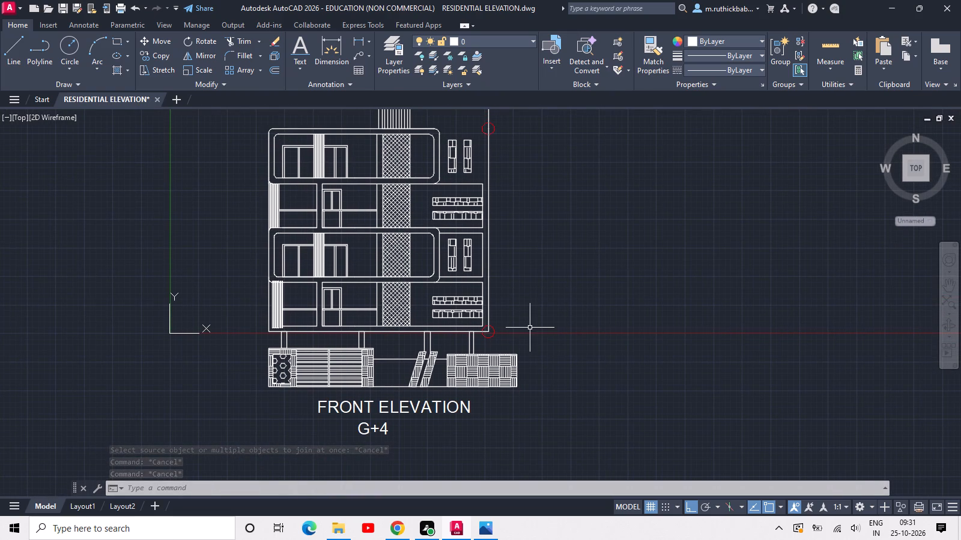
key("Escape")
middle_click_drag(535, 316, 520, 439)
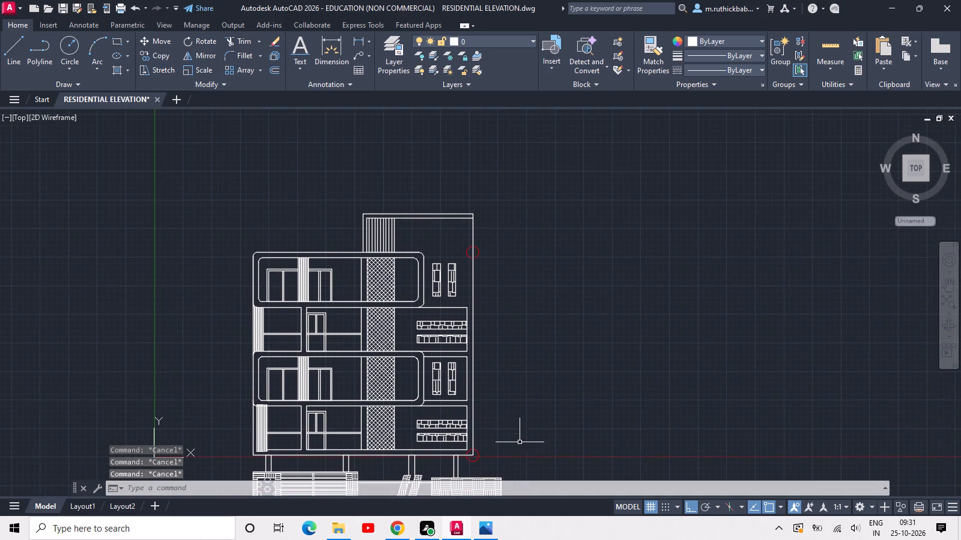
scroll(494, 241, "up", 3)
scroll(438, 255, "up", 1)
left_click_drag(463, 203, 454, 217)
left_click(388, 331)
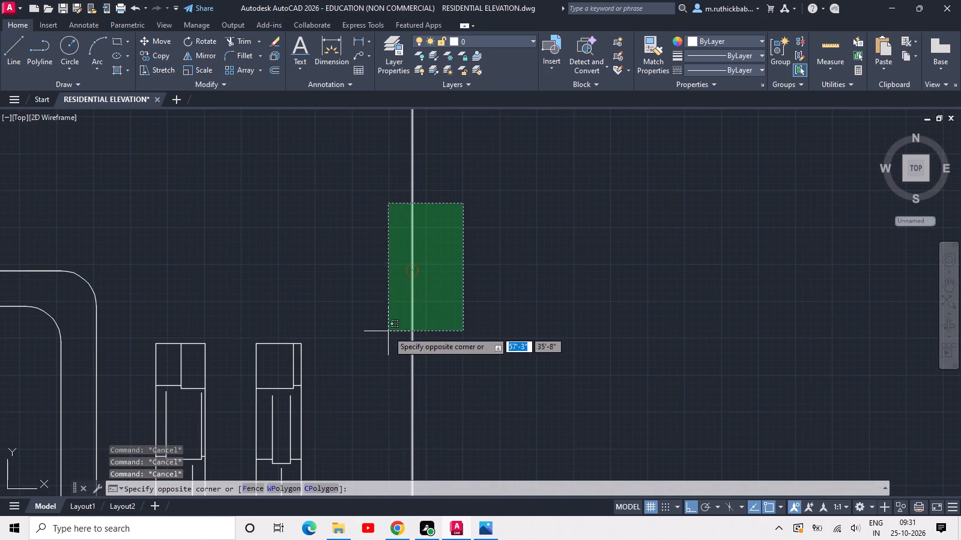
type("J")
key("space")
scroll(392, 328, "down", 2)
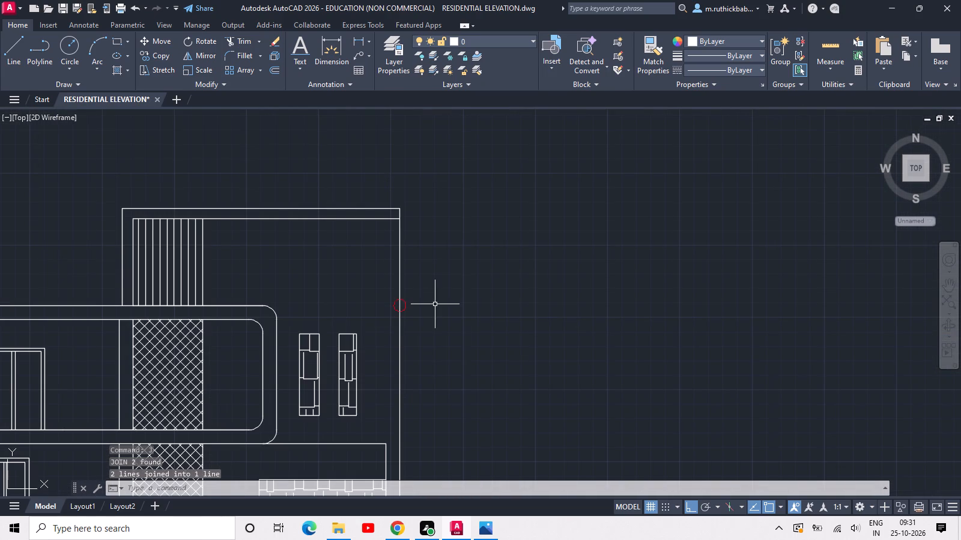
Join the upper part of the outer right wall line to the facade's lower corner outline.
middle_click_drag(446, 271, 462, 221)
left_click_drag(431, 230, 425, 233)
left_click(424, 233)
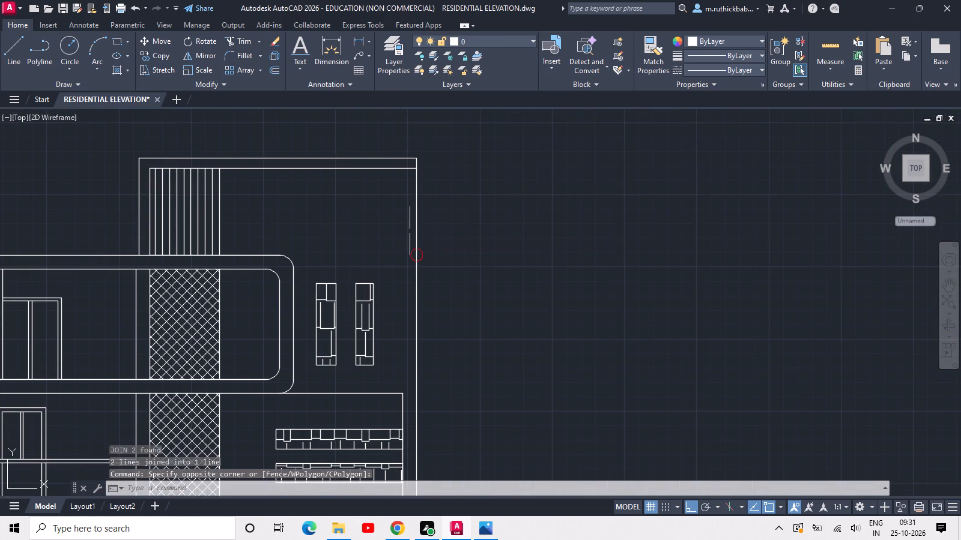
left_click(408, 230)
left_click(446, 241)
left_click_drag(448, 241, 429, 235)
left_click(409, 222)
scroll(416, 217, "down", 2)
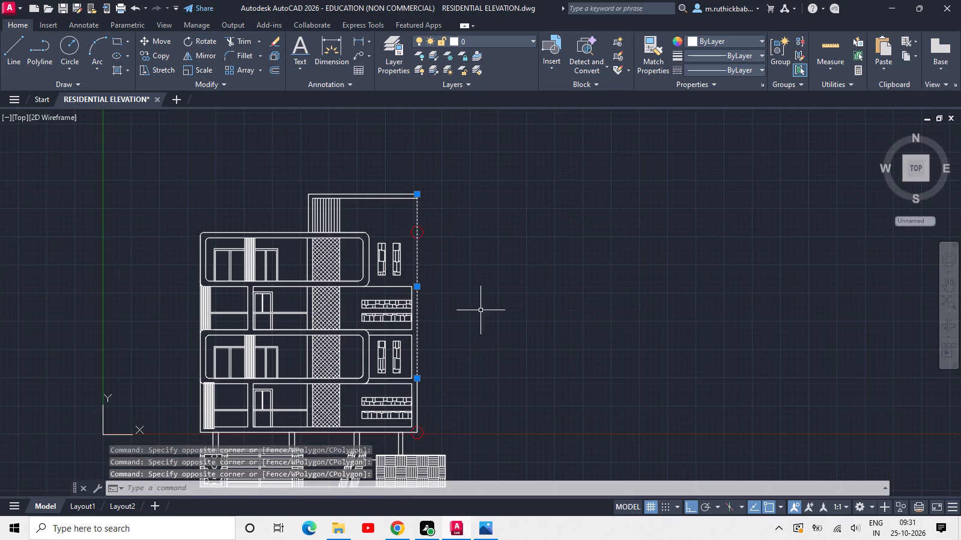
scroll(430, 414, "up", 2)
middle_click_drag(425, 412, 499, 284)
scroll(499, 284, "up", 1)
left_click(494, 241)
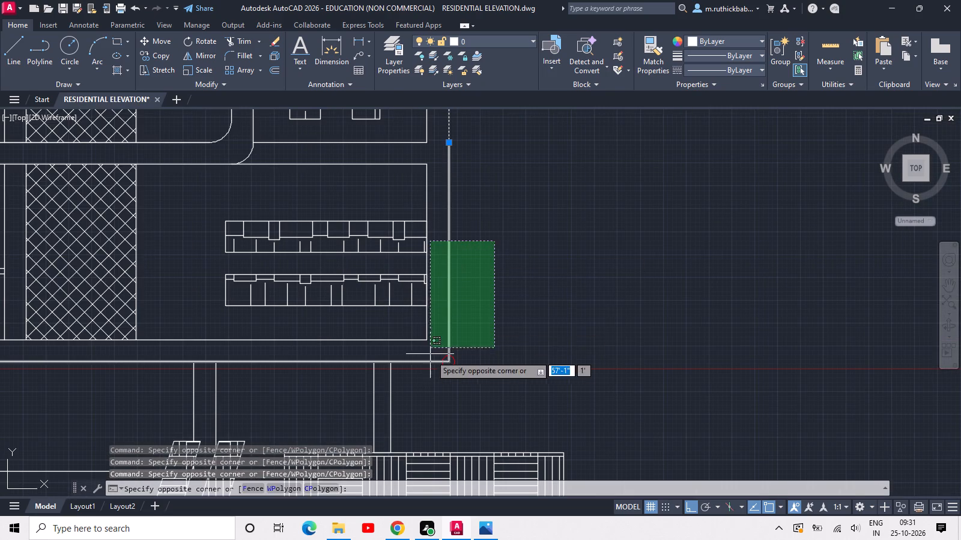
left_click(435, 378)
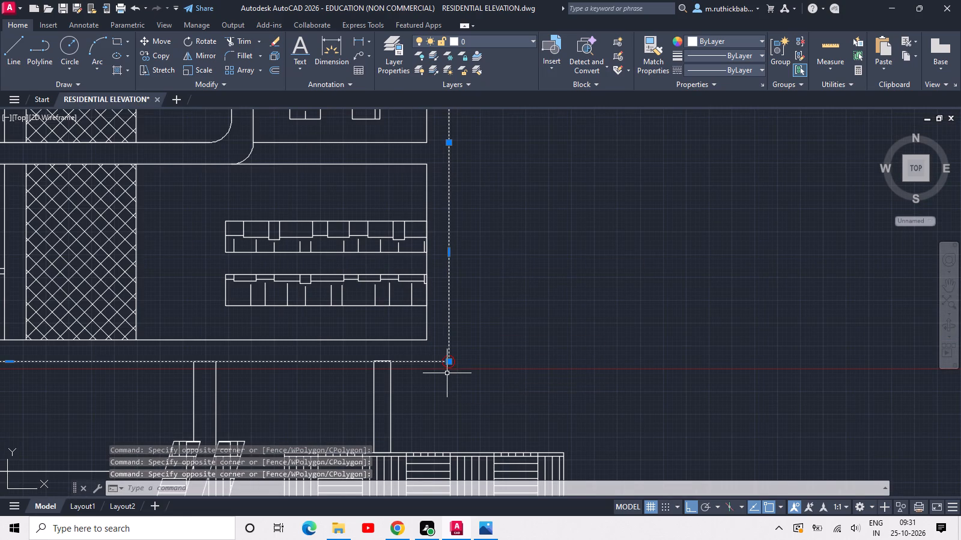
type("J")
key("space")
Join the facade's outer left wall line beside the lowest floor's vertical strips to the bottom and right outline.
scroll(447, 373, "down", 1)
left_click_drag(467, 314, 462, 314)
left_click(443, 323)
scroll(450, 316, "down", 2)
middle_click_drag(344, 337, 440, 343)
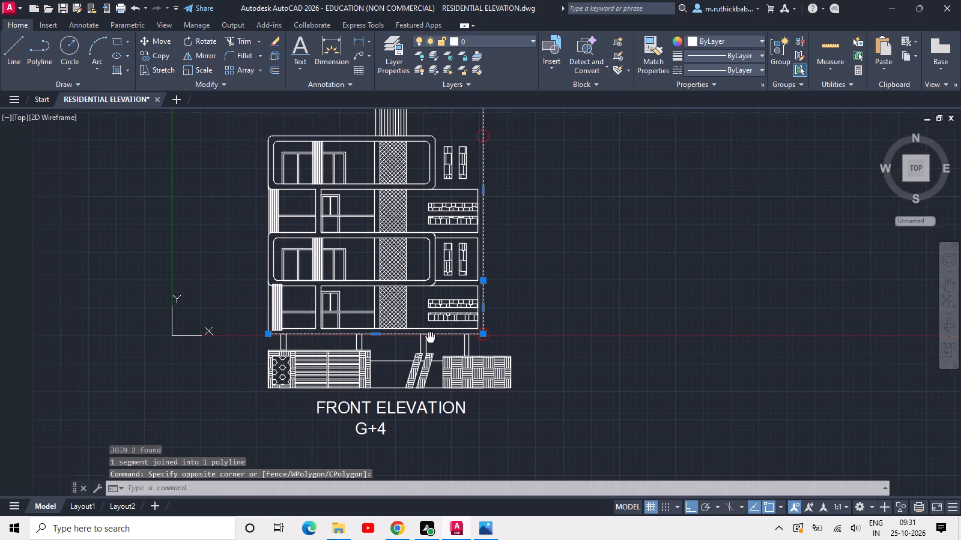
middle_click_drag(440, 343, 473, 352)
scroll(367, 325, "up", 5)
left_click(358, 318)
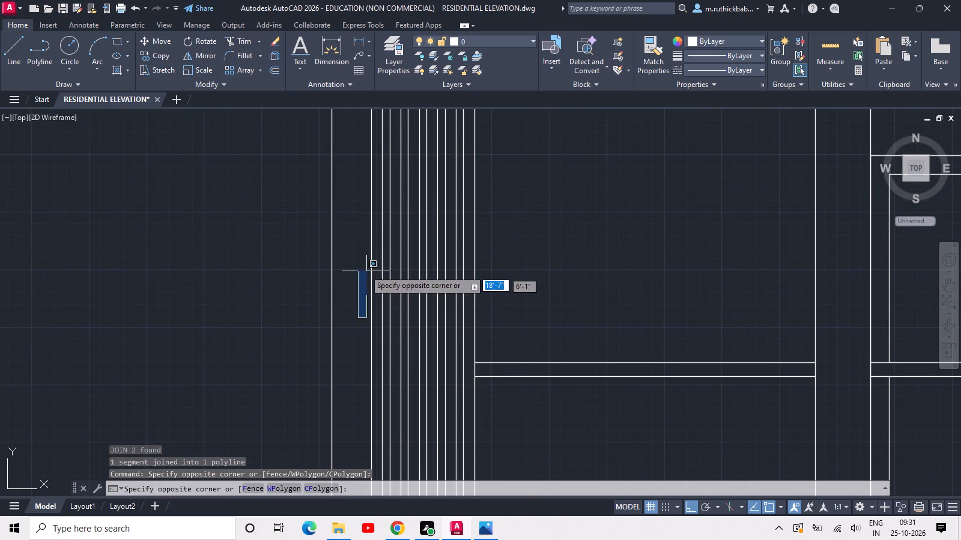
left_click(306, 246)
type("J")
key("space")
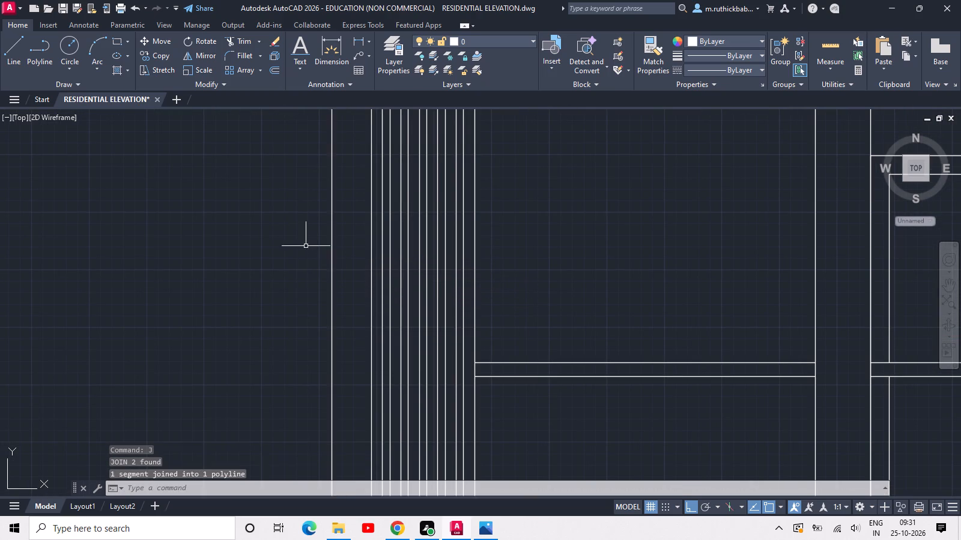
Join the outer left wall lines with the lower rounded frame's outlines at its corner above the lowest floor's vertical strips.
scroll(306, 246, "down", 2)
middle_click_drag(308, 233, 324, 328)
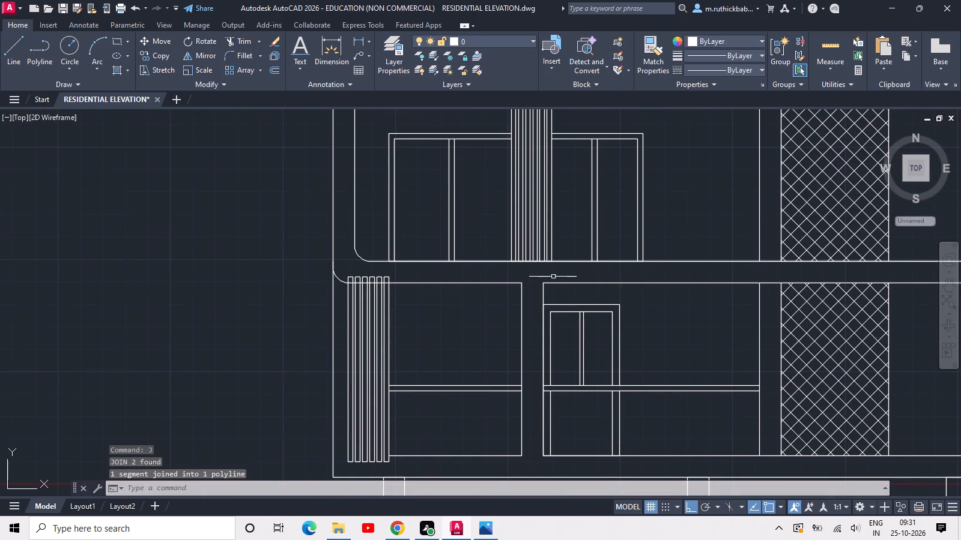
left_click_drag(359, 200, 351, 205)
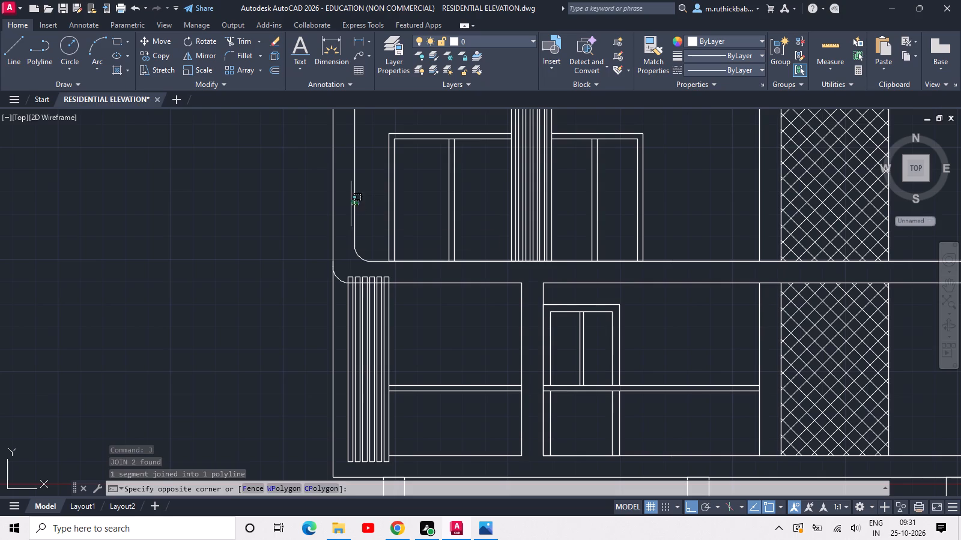
left_click(299, 255)
left_click(340, 266)
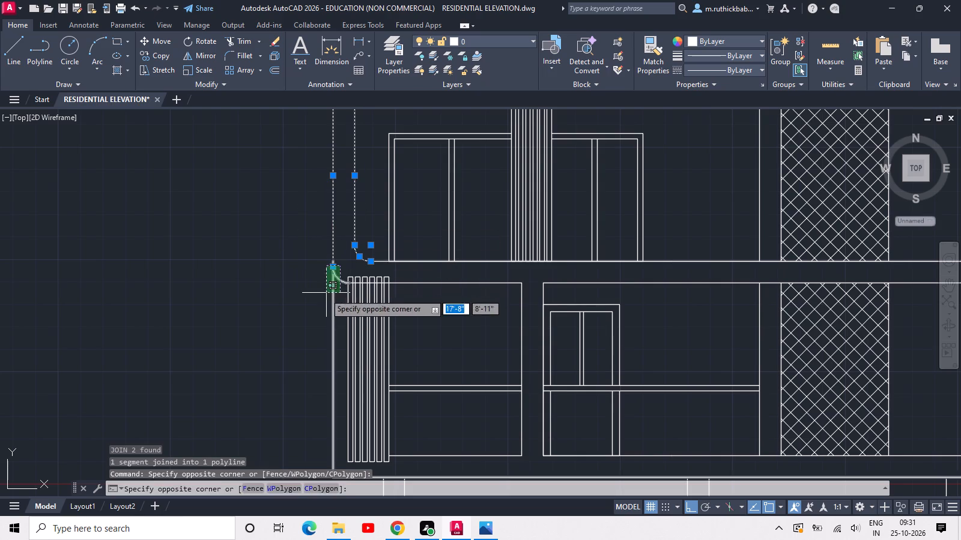
left_click(324, 294)
type("J")
key("space")
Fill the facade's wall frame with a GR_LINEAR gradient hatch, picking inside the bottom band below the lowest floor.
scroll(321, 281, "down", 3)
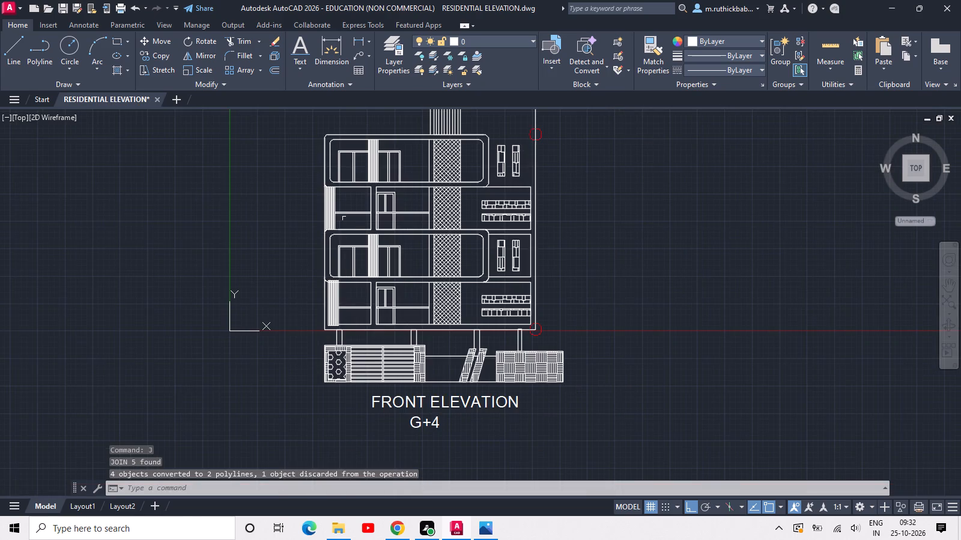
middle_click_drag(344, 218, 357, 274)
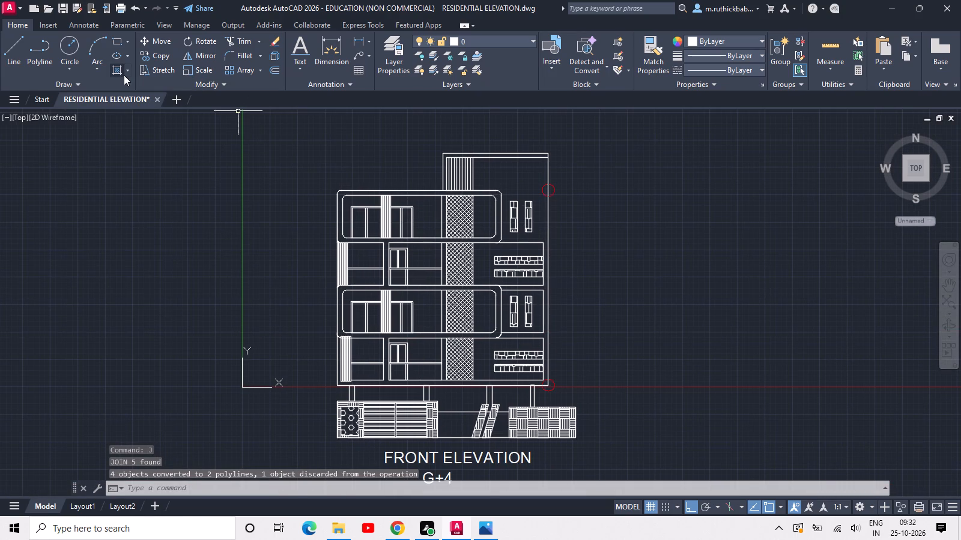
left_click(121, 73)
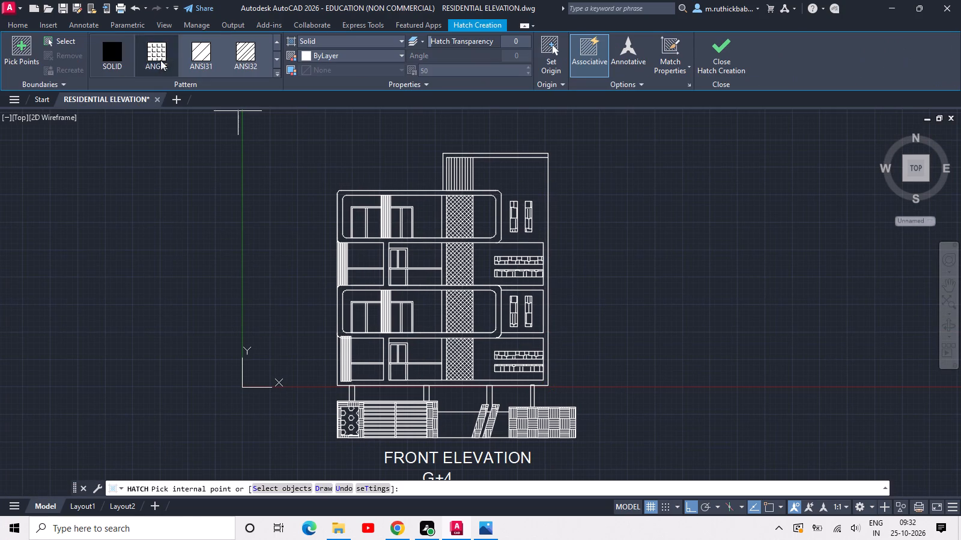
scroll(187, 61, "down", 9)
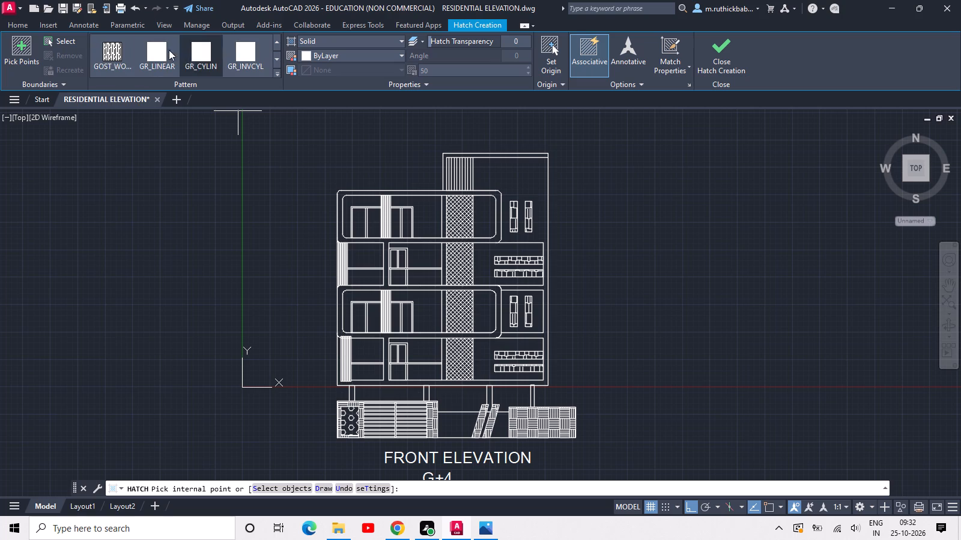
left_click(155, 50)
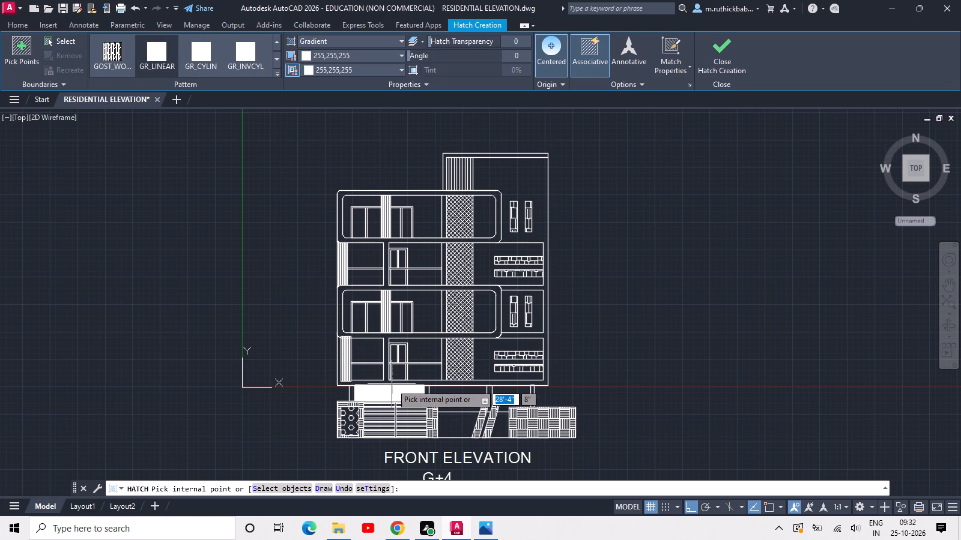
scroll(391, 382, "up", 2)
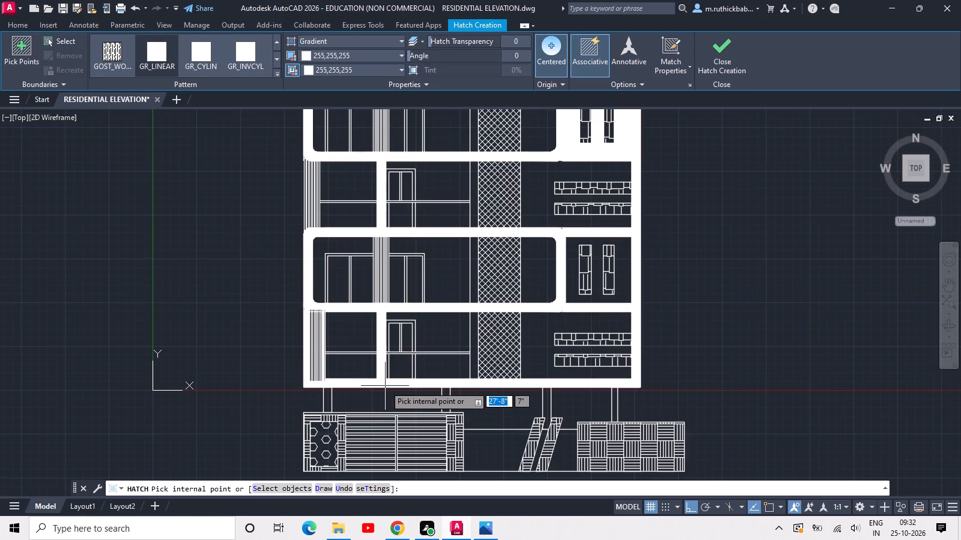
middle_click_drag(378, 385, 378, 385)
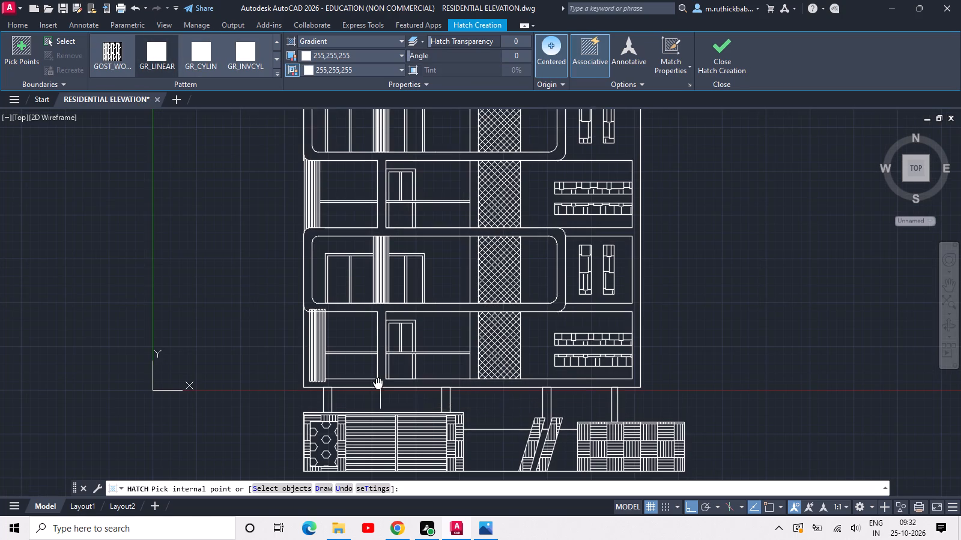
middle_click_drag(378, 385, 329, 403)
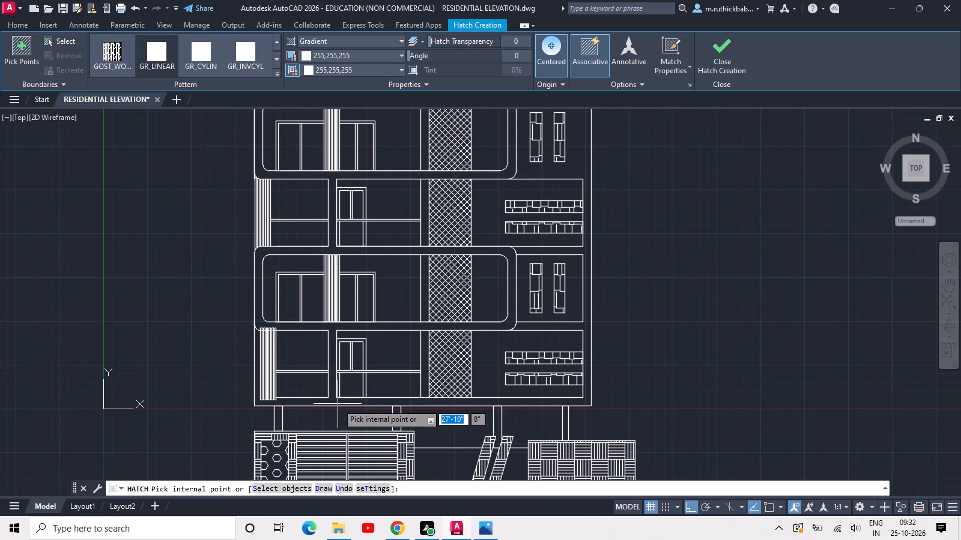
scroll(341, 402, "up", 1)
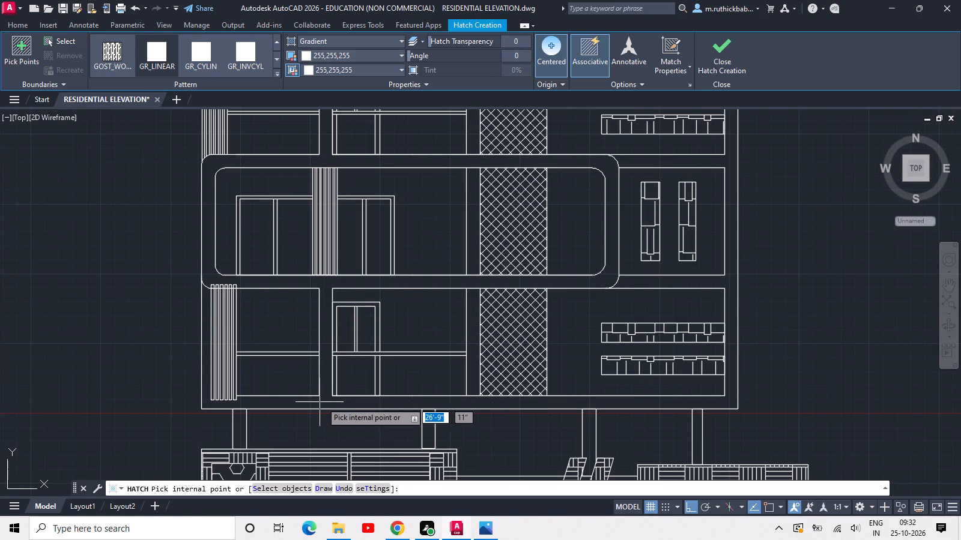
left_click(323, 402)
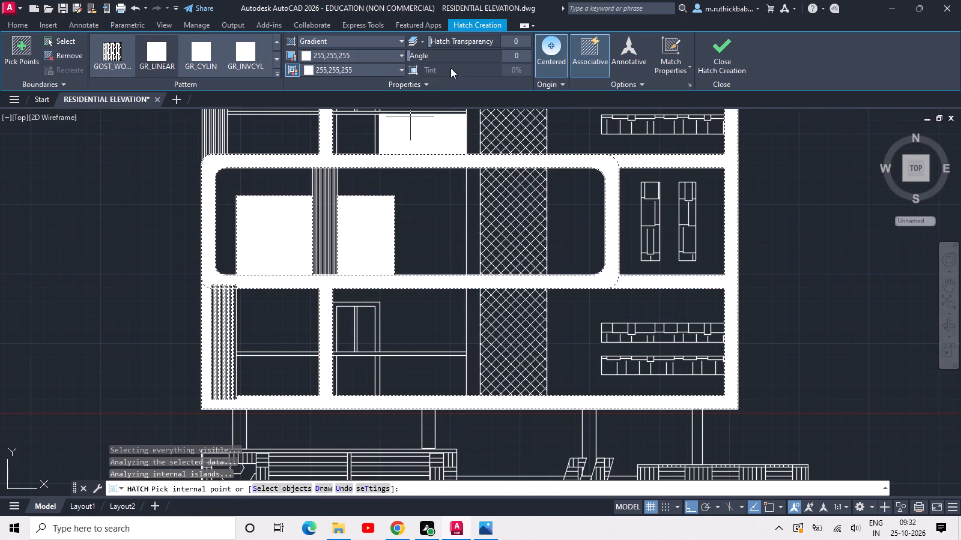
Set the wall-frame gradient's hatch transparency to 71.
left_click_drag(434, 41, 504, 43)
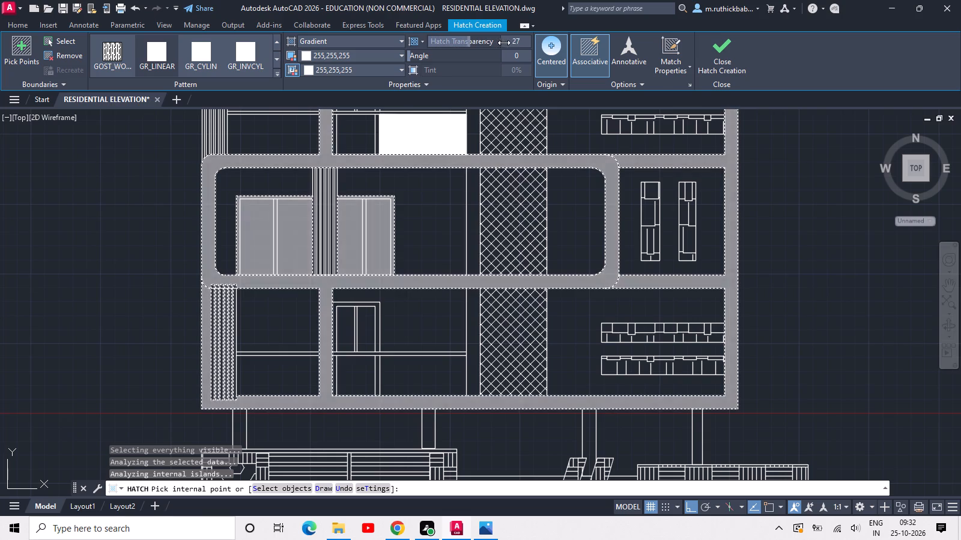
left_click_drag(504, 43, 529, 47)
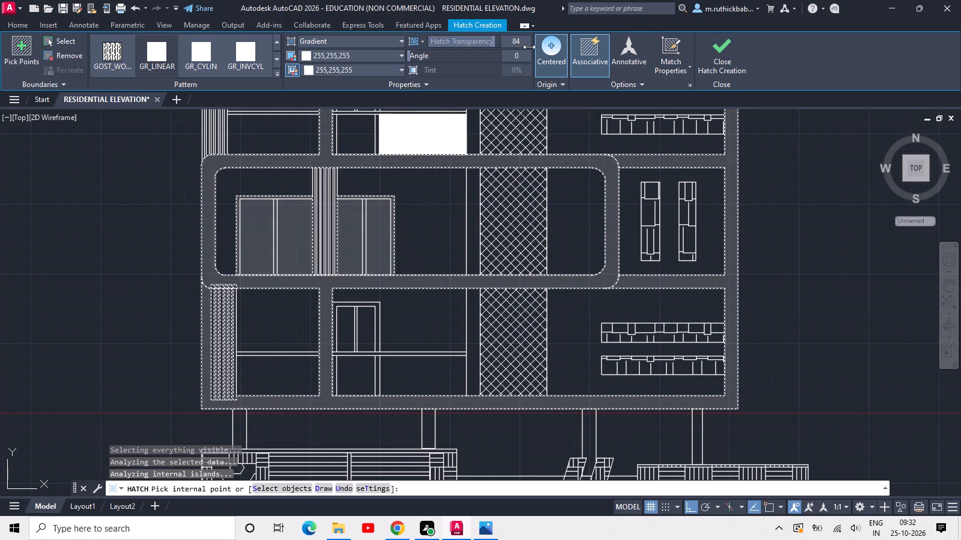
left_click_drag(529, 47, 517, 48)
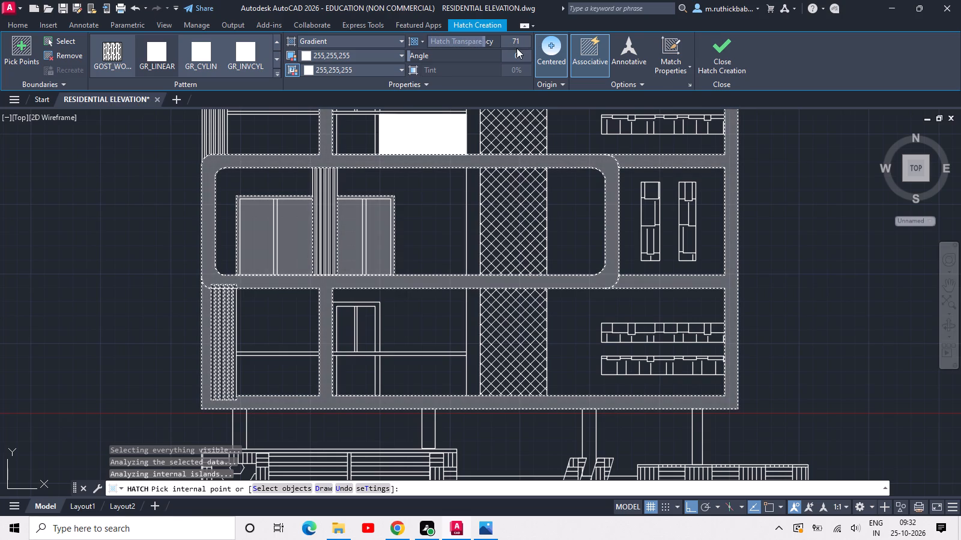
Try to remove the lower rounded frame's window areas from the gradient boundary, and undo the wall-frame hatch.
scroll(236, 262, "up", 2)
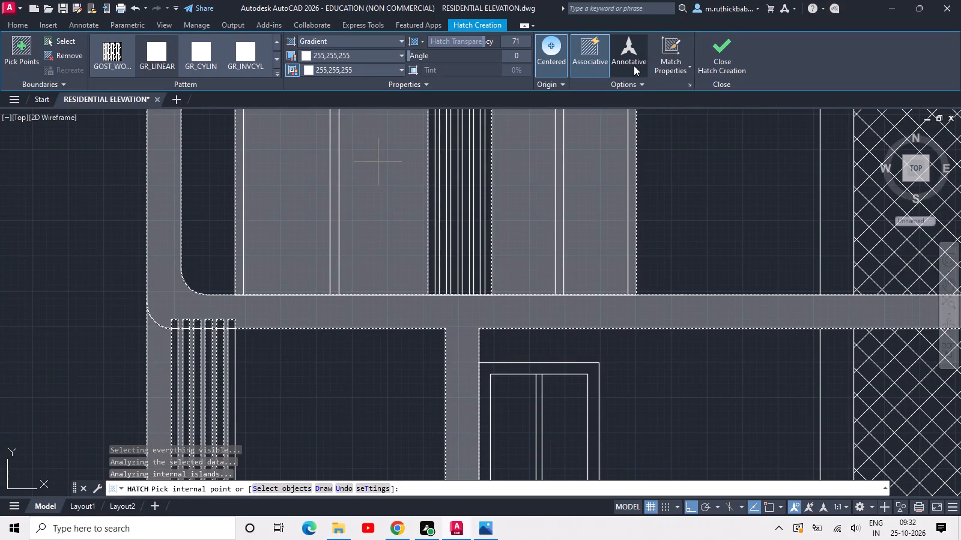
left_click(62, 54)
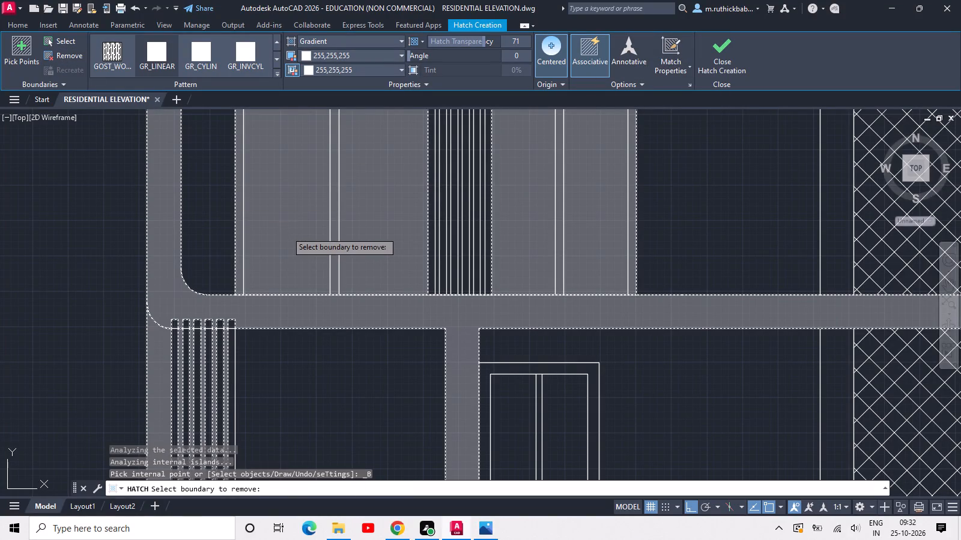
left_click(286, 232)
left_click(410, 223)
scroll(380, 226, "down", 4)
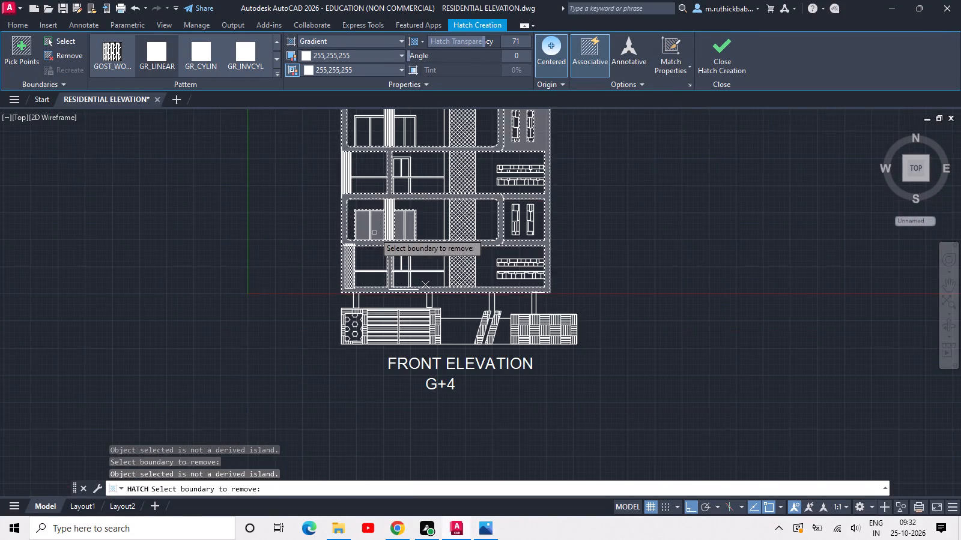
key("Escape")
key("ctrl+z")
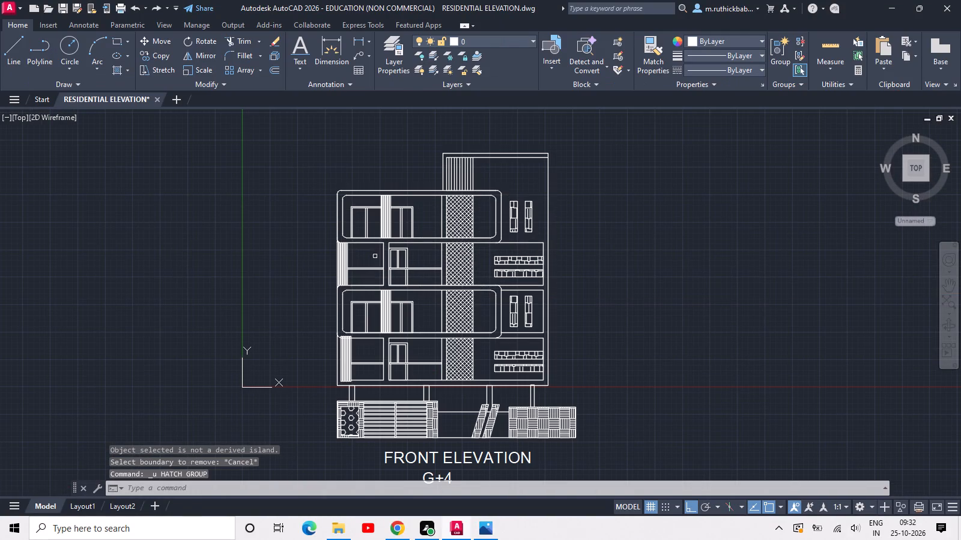
Examine the window frame lines inside the lower rounded frame, on both sides of its vertical strips.
scroll(357, 333, "up", 7)
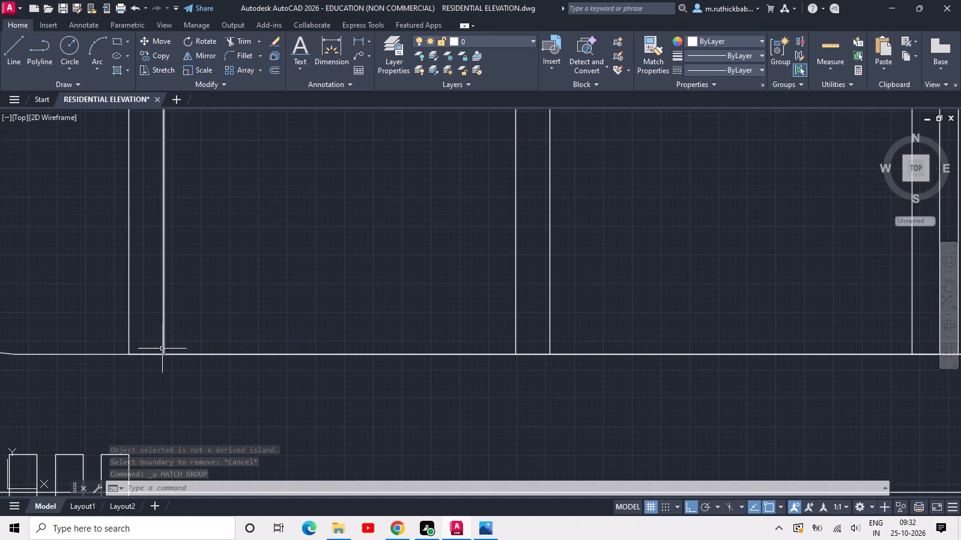
left_click(114, 294)
left_click(803, 298)
middle_click(803, 298)
scroll(803, 298, "down", 2)
middle_click_drag(769, 269, 720, 332)
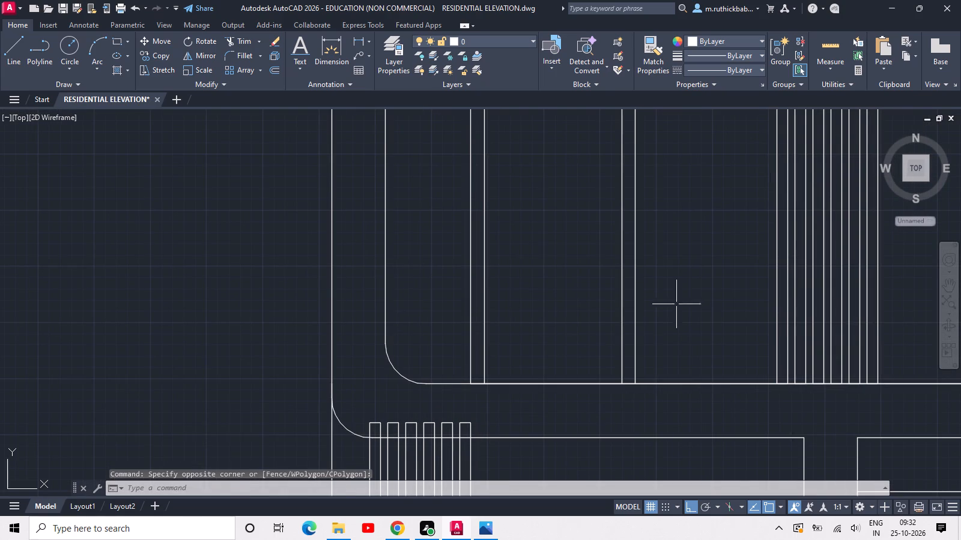
left_click_drag(711, 323, 644, 317)
left_click(422, 227)
scroll(575, 268, "down", 2)
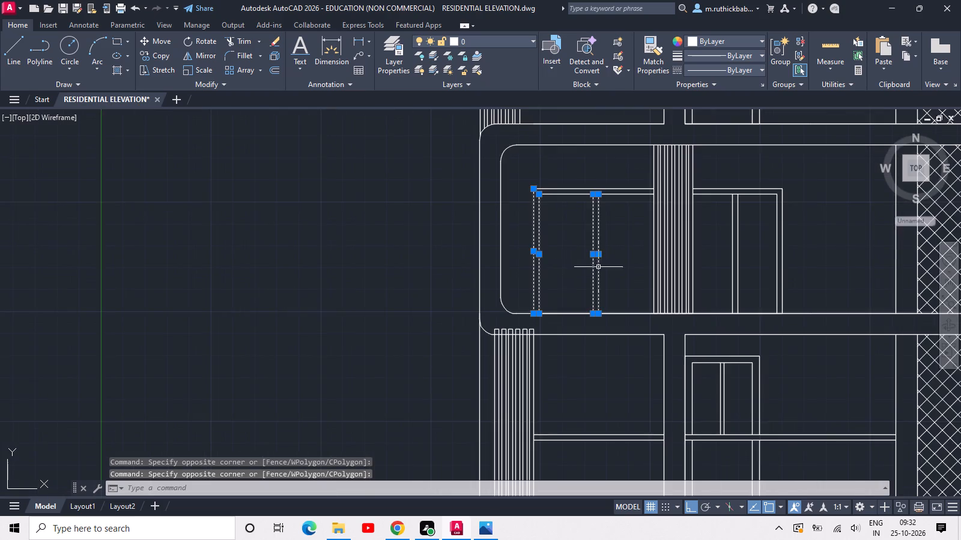
middle_click_drag(618, 262, 496, 295)
key("Escape")
key("Escape")
left_click(670, 290)
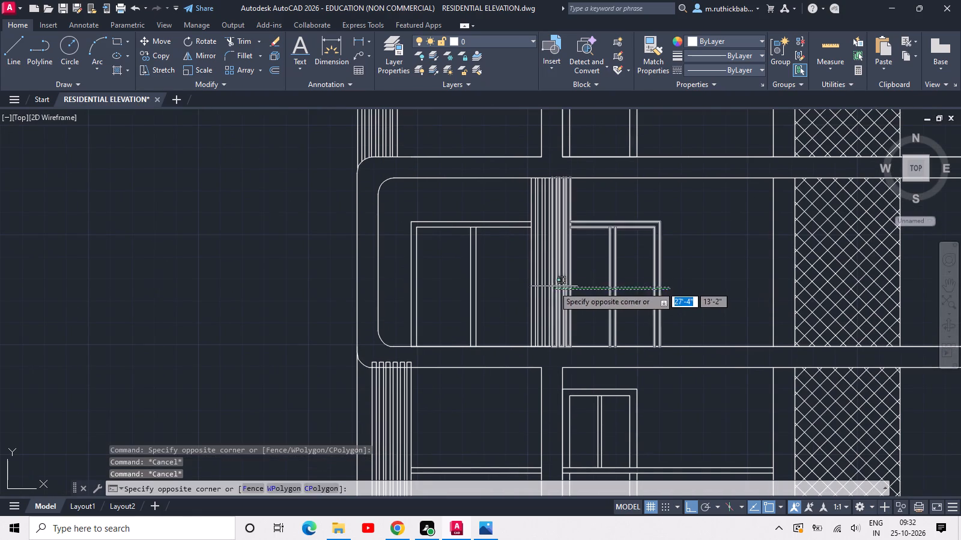
left_click(553, 281)
key("Escape")
key("Escape")
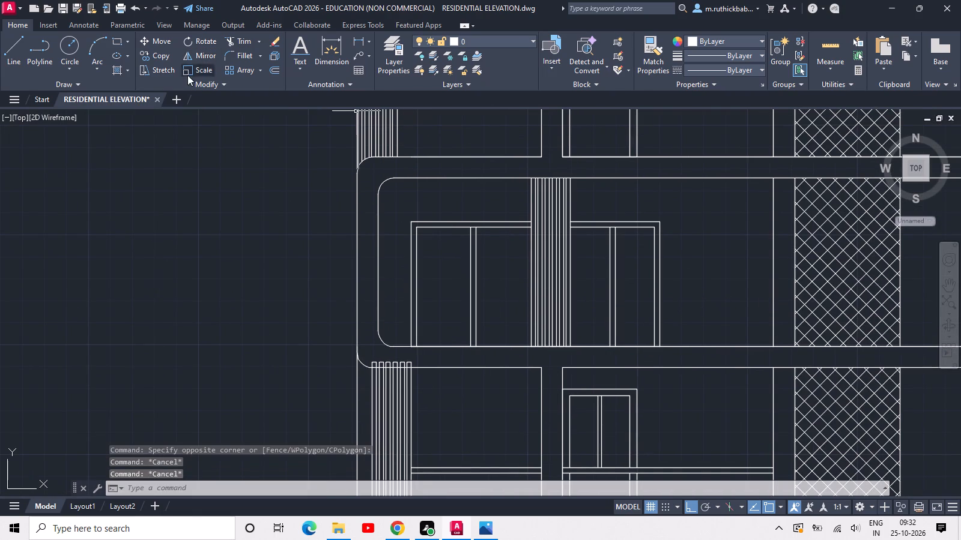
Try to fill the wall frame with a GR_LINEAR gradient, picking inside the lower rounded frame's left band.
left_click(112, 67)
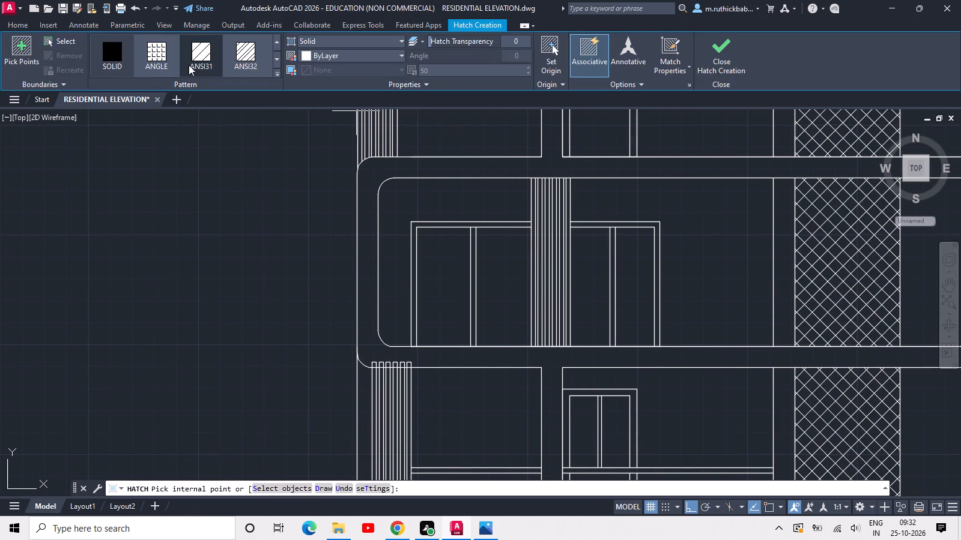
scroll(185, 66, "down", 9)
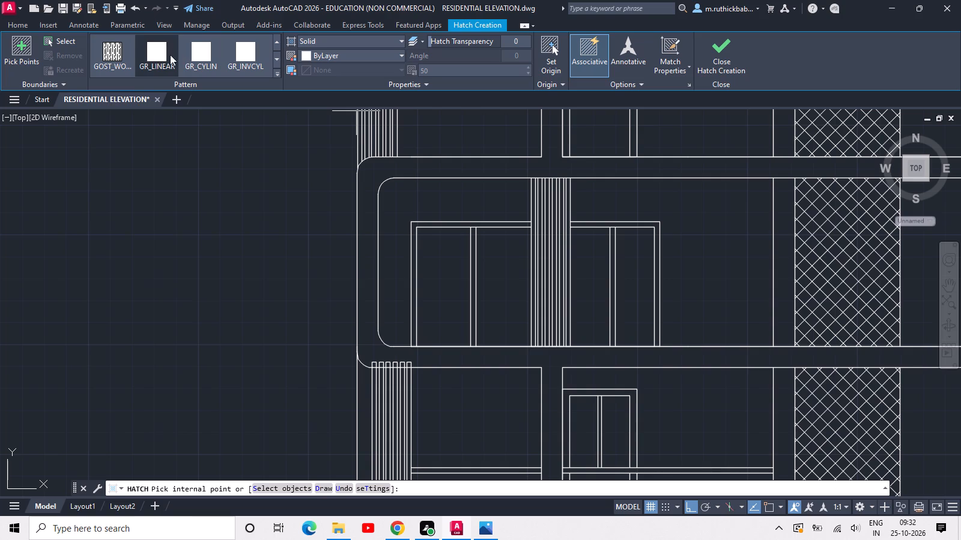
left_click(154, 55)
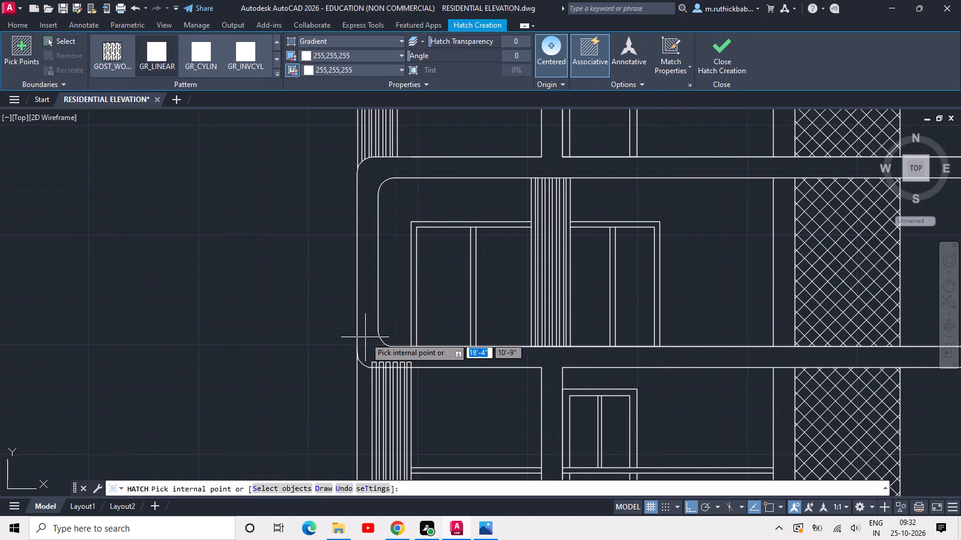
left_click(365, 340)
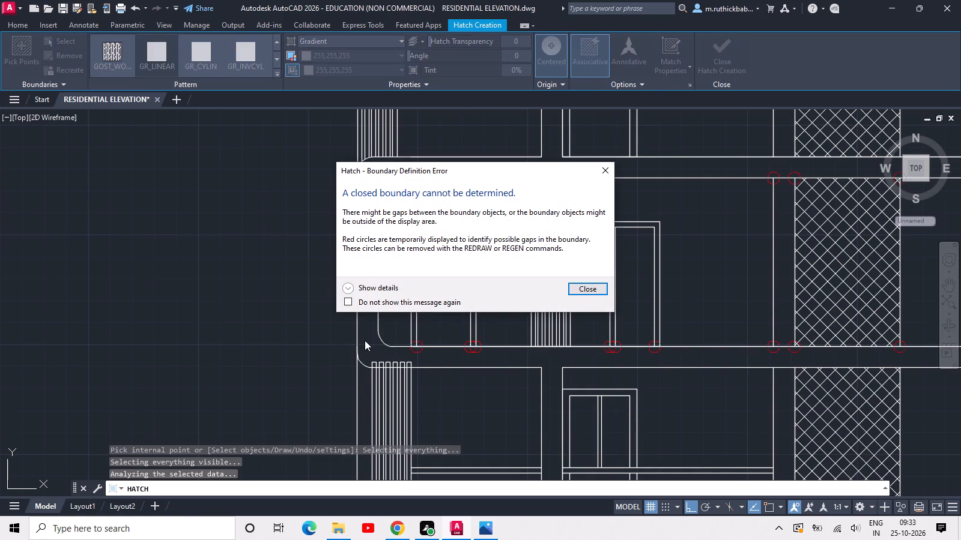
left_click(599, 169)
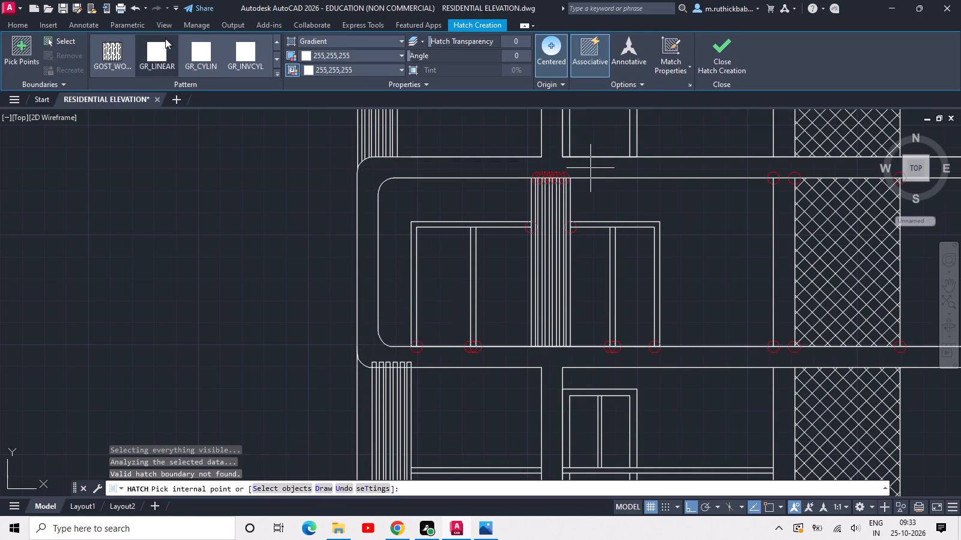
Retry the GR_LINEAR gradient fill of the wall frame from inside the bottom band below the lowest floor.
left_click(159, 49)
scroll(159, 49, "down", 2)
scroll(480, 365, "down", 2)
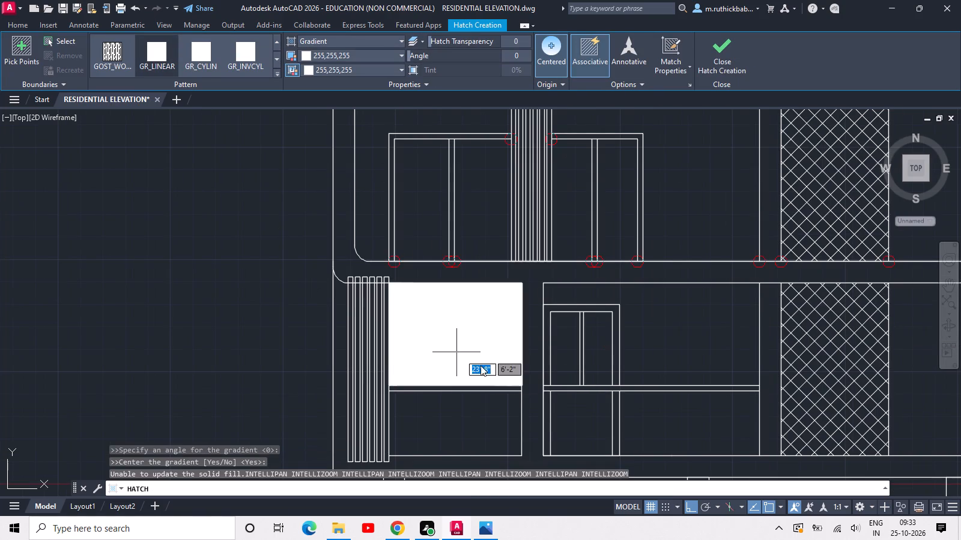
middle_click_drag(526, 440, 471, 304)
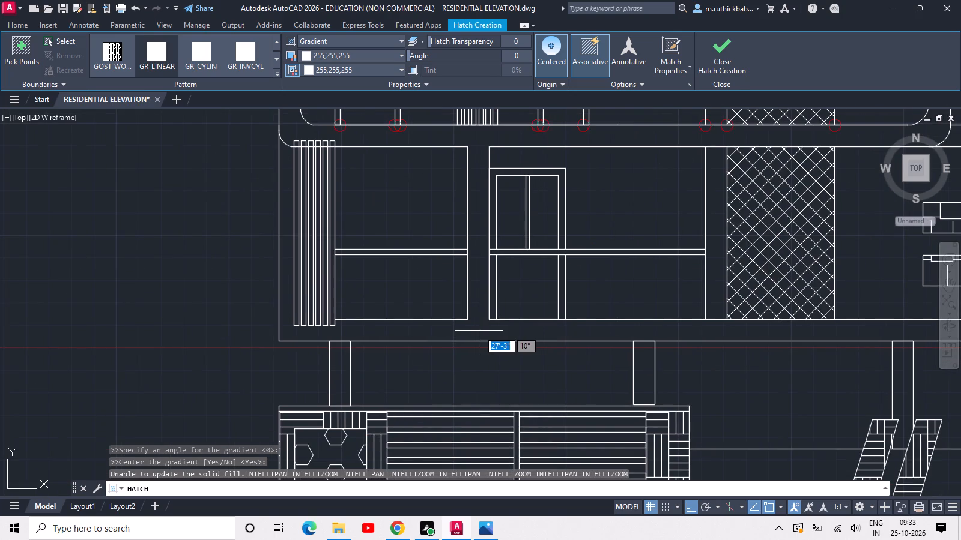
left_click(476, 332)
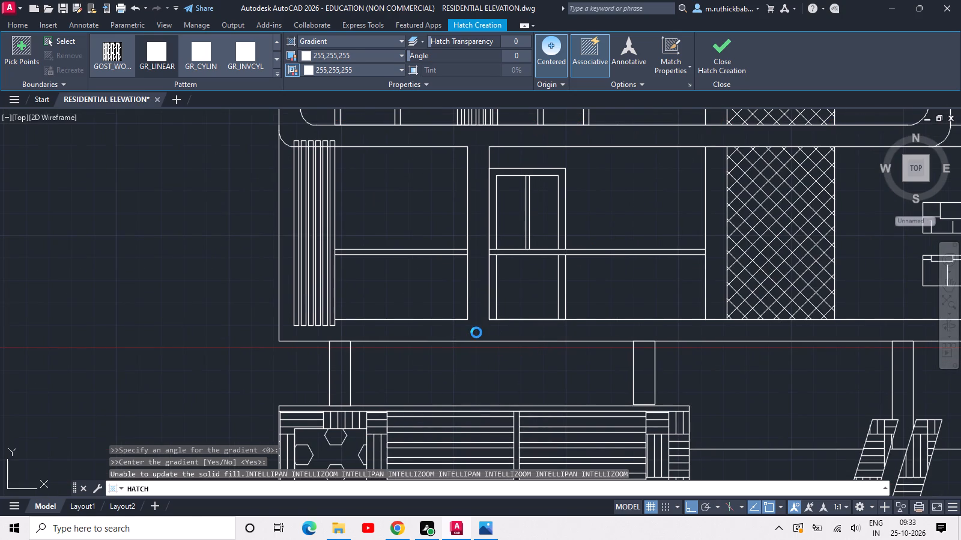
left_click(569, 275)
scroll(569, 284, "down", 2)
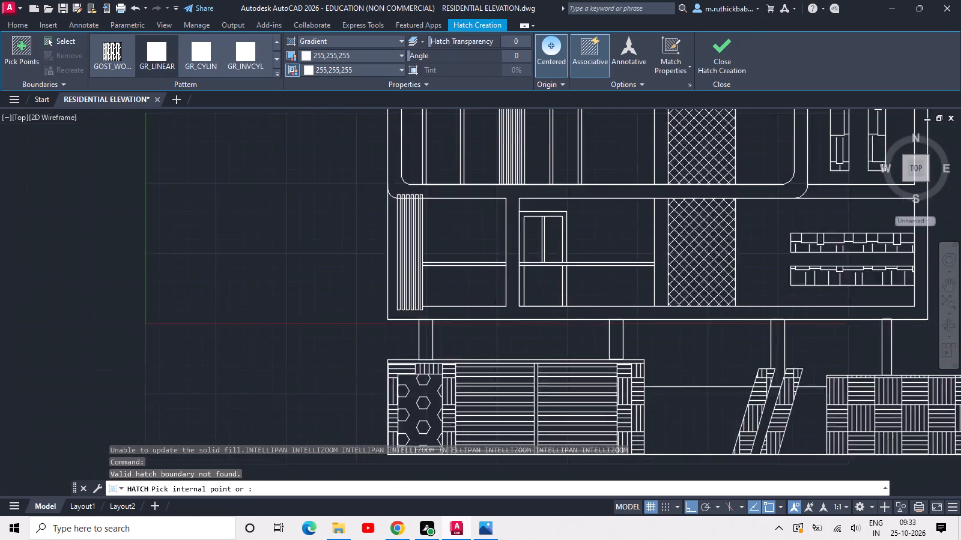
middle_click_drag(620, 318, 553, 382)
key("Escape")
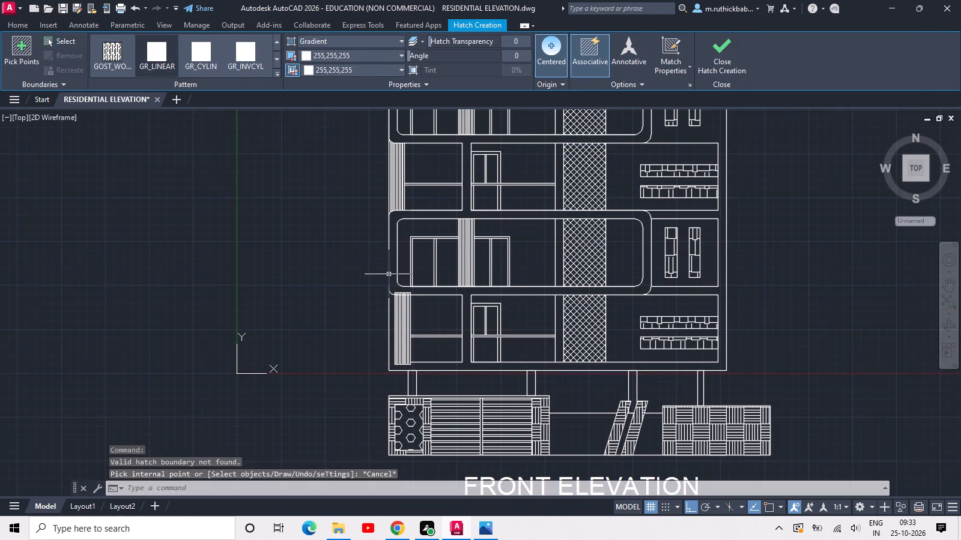
Join the window frame lines inside the lower rounded frame, on each side of its vertical strips.
key("Escape")
key("Escape")
scroll(428, 284, "up", 3)
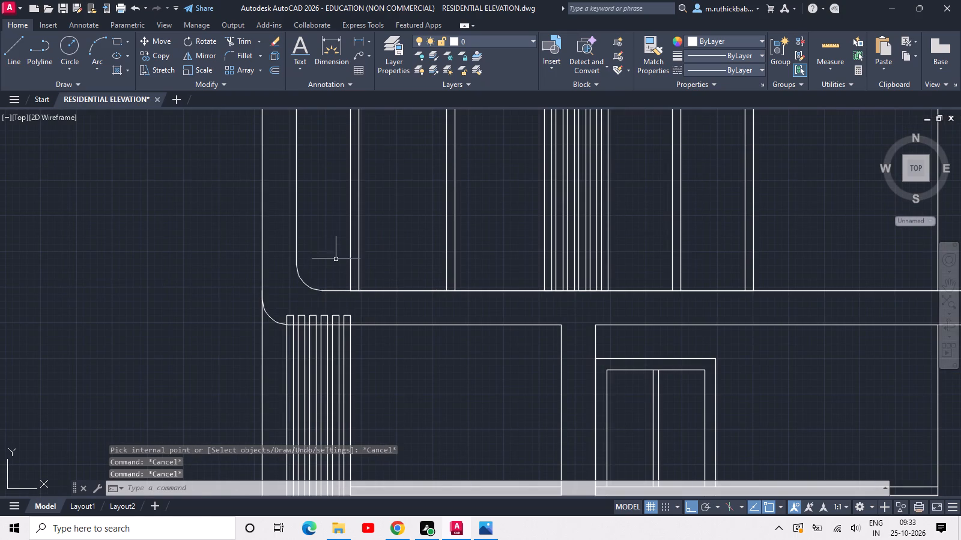
left_click(335, 248)
left_click(498, 269)
left_click_drag(498, 269, 490, 267)
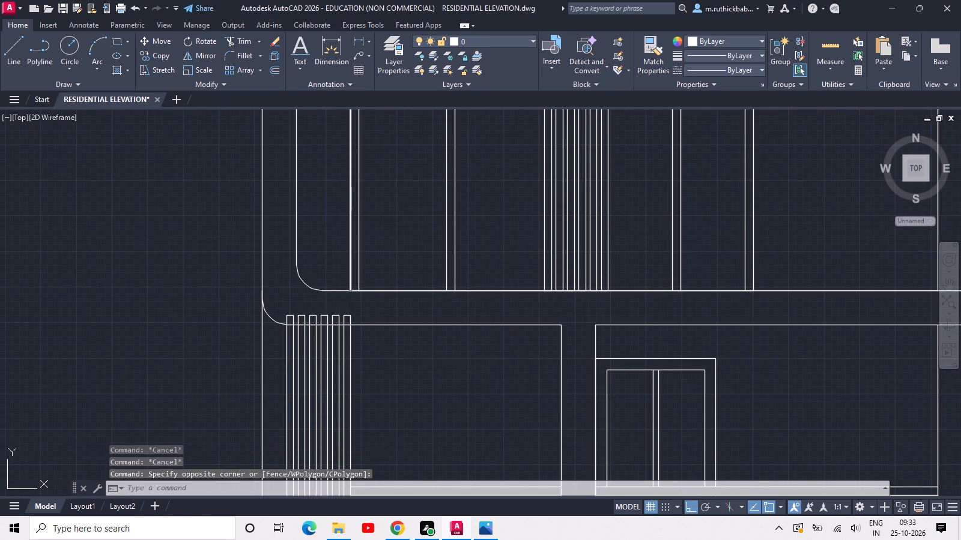
left_click_drag(520, 248, 499, 244)
middle_click_drag(345, 149, 360, 276)
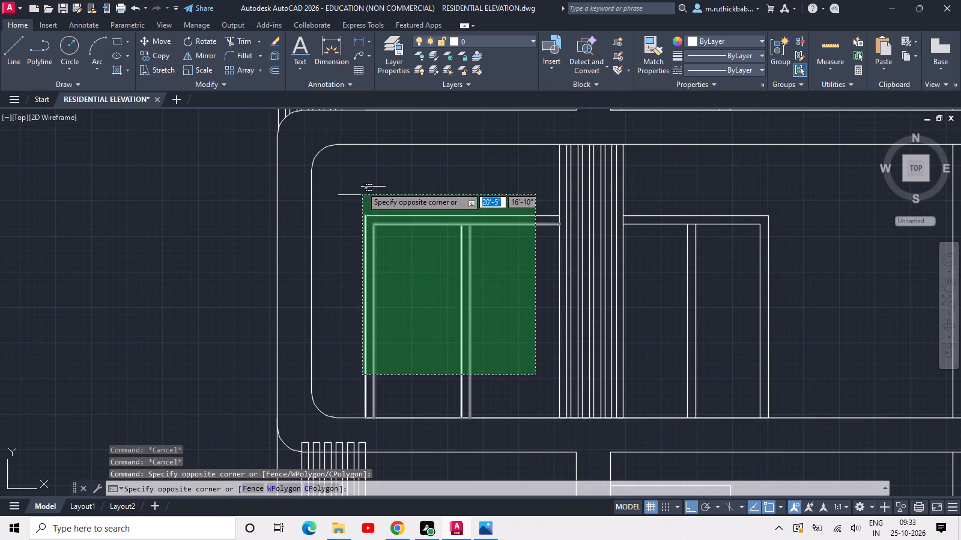
left_click(356, 188)
type("J")
key("space")
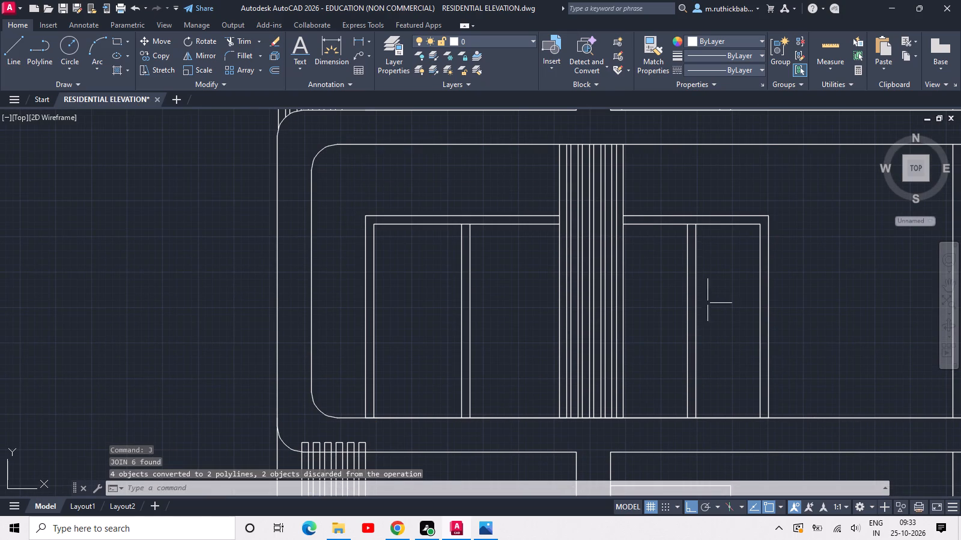
left_click_drag(820, 335, 808, 337)
left_click(631, 190)
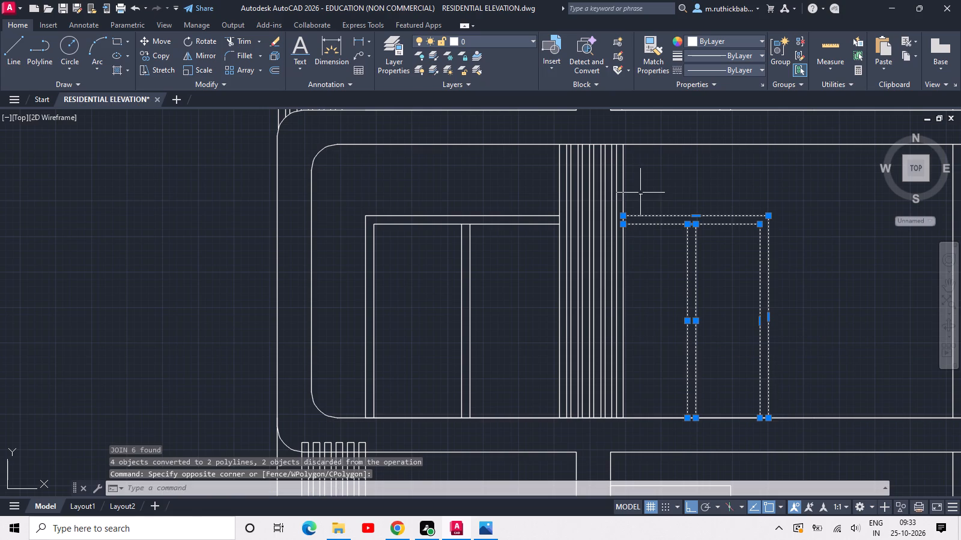
type("J")
key("space")
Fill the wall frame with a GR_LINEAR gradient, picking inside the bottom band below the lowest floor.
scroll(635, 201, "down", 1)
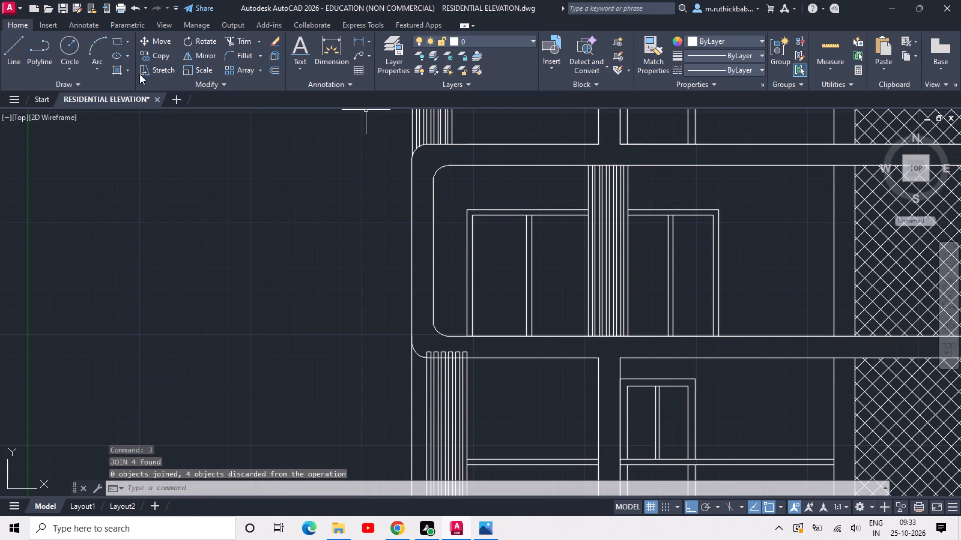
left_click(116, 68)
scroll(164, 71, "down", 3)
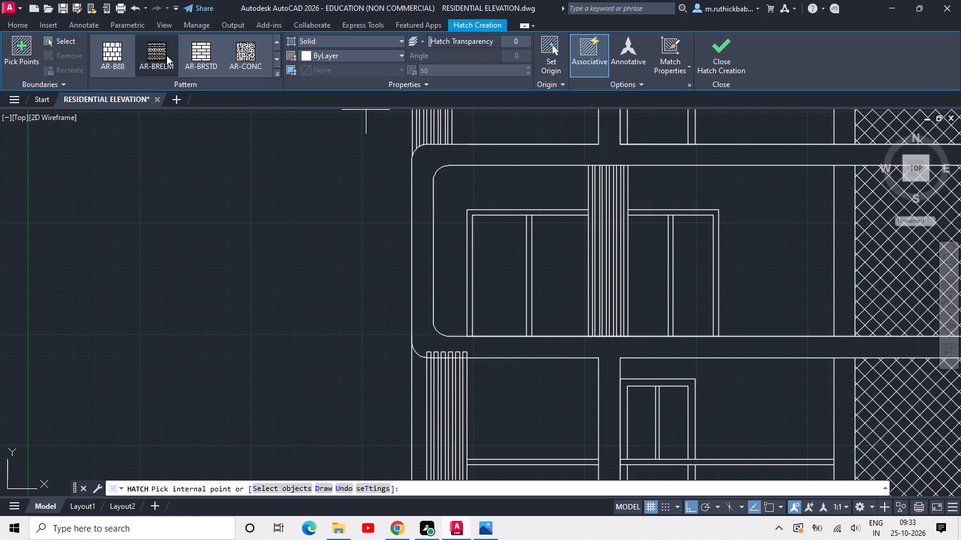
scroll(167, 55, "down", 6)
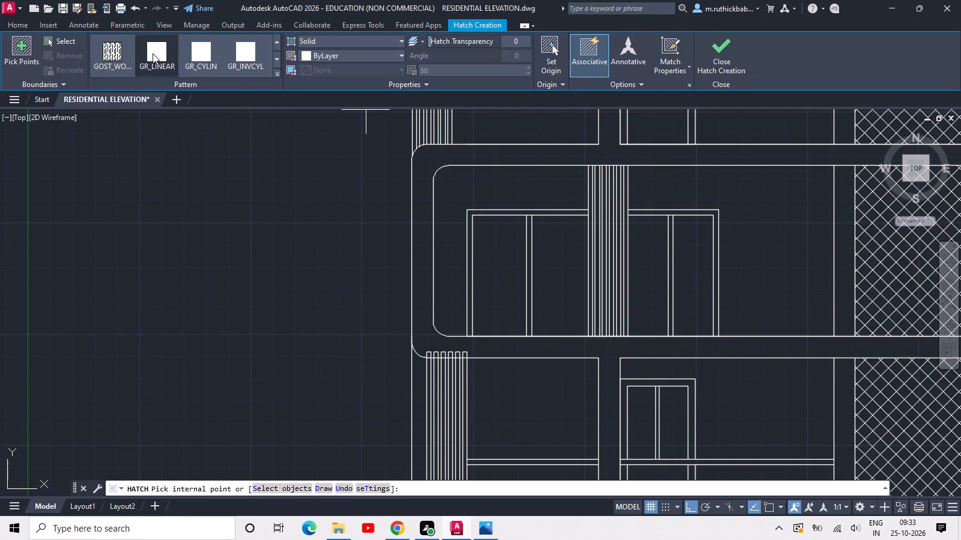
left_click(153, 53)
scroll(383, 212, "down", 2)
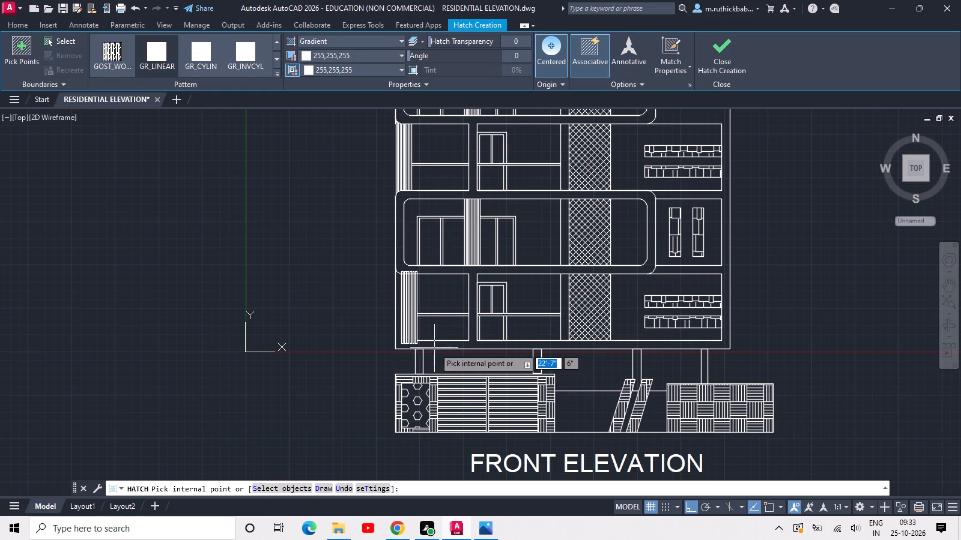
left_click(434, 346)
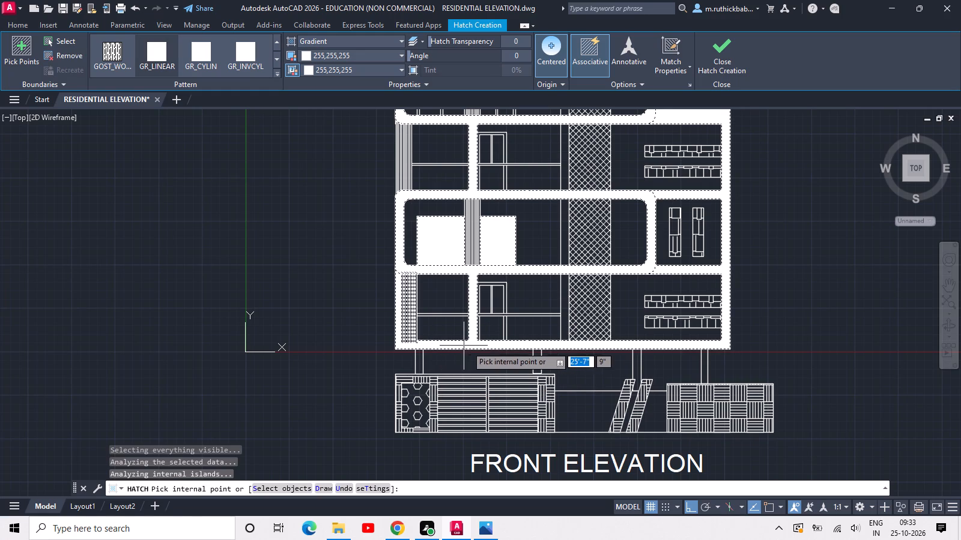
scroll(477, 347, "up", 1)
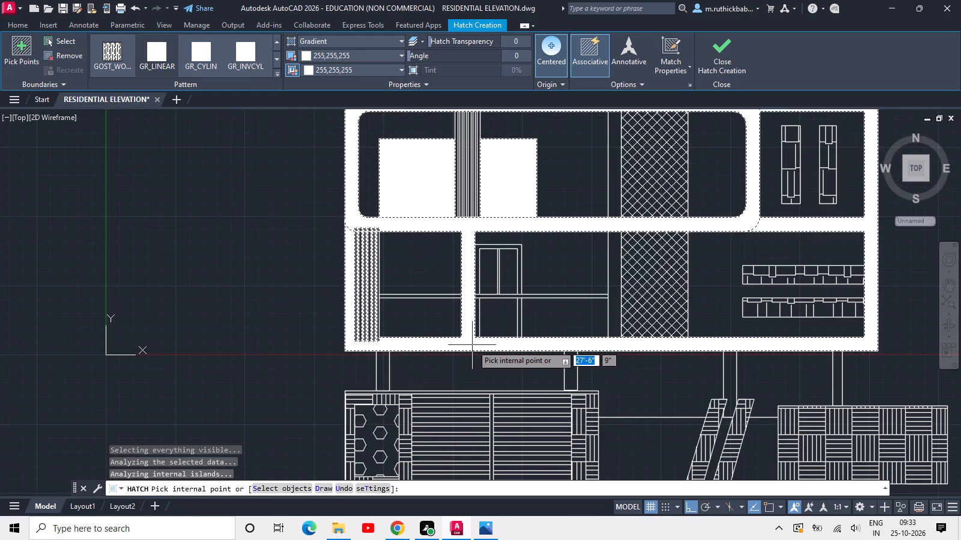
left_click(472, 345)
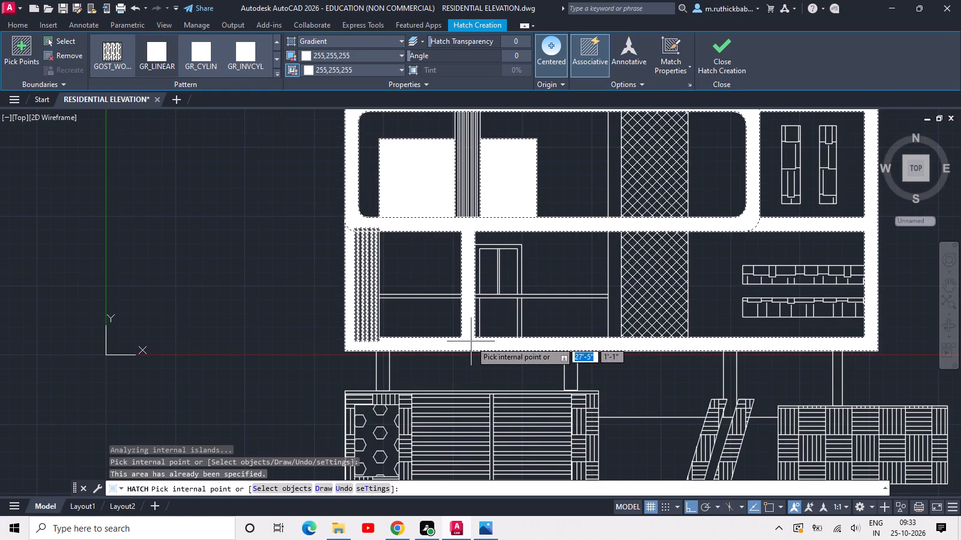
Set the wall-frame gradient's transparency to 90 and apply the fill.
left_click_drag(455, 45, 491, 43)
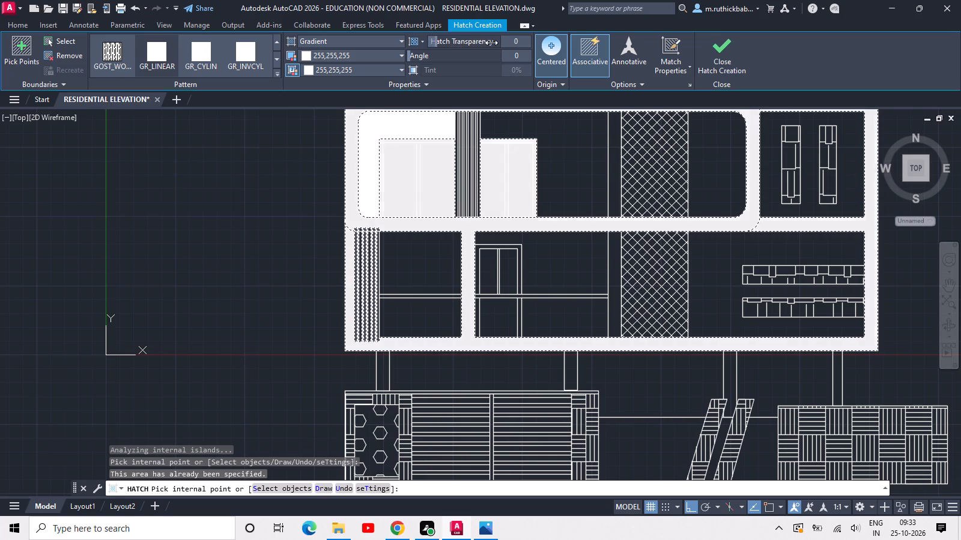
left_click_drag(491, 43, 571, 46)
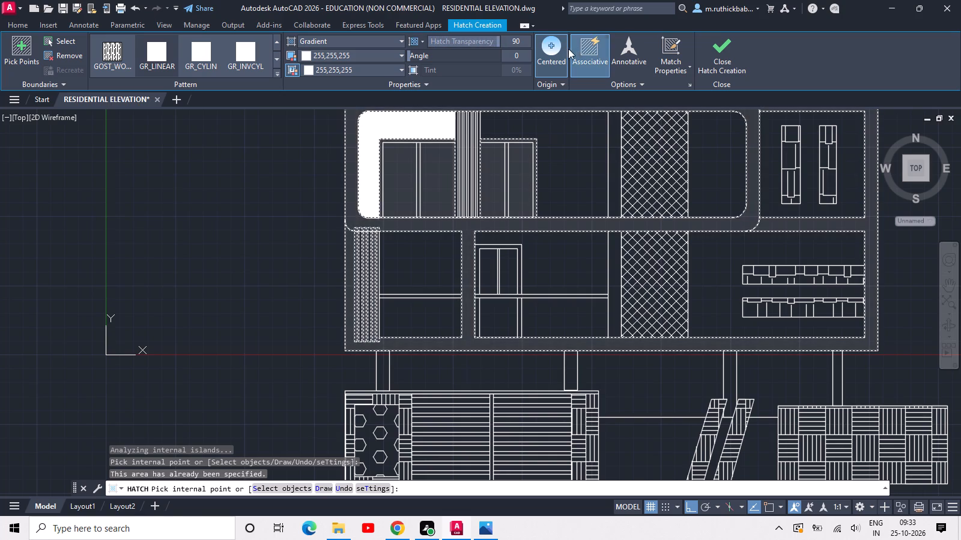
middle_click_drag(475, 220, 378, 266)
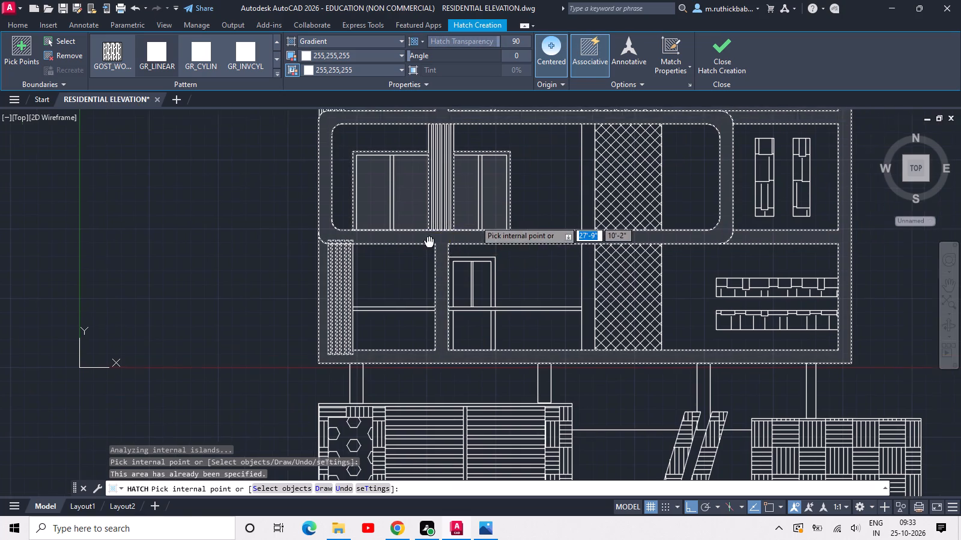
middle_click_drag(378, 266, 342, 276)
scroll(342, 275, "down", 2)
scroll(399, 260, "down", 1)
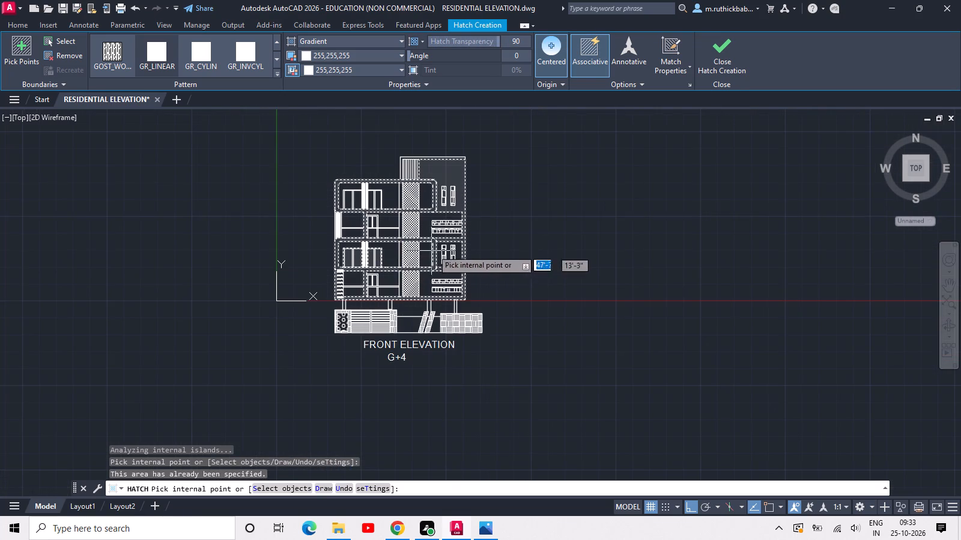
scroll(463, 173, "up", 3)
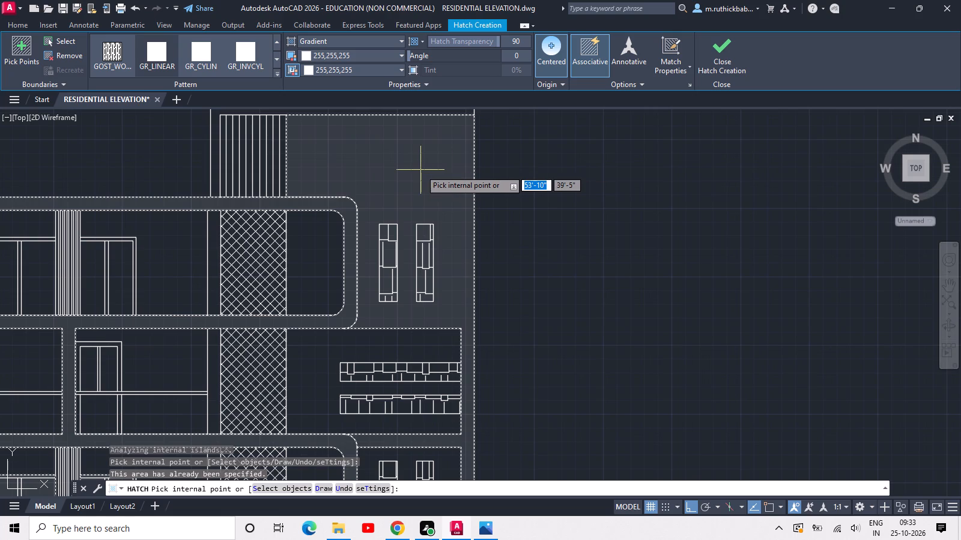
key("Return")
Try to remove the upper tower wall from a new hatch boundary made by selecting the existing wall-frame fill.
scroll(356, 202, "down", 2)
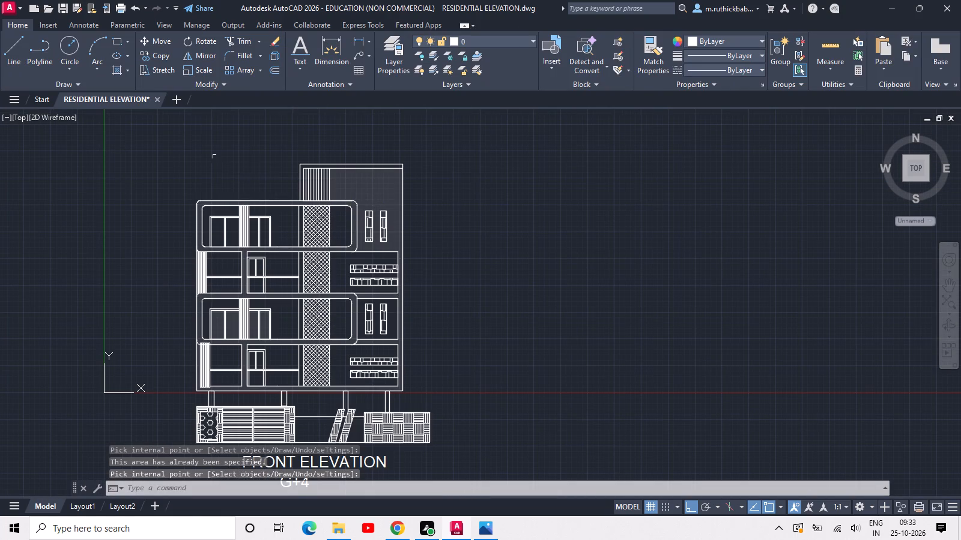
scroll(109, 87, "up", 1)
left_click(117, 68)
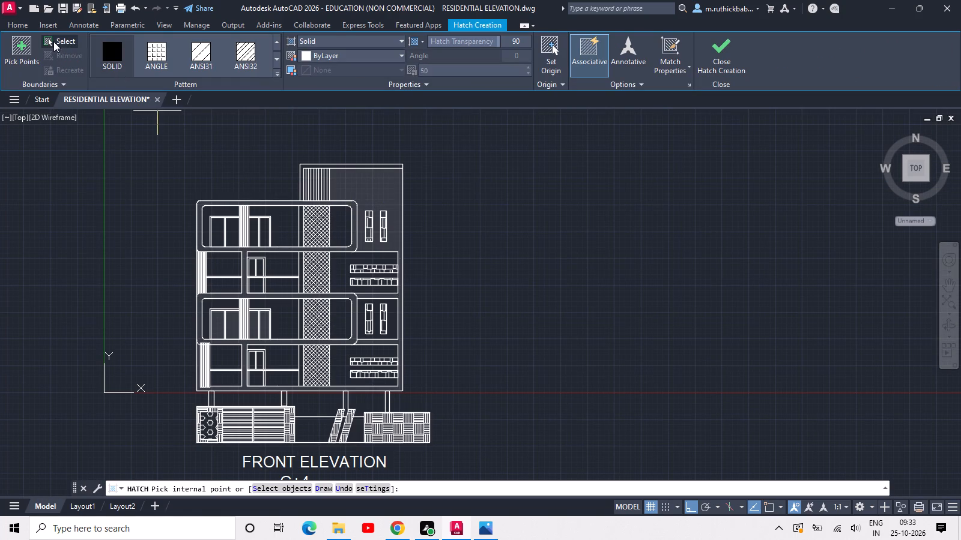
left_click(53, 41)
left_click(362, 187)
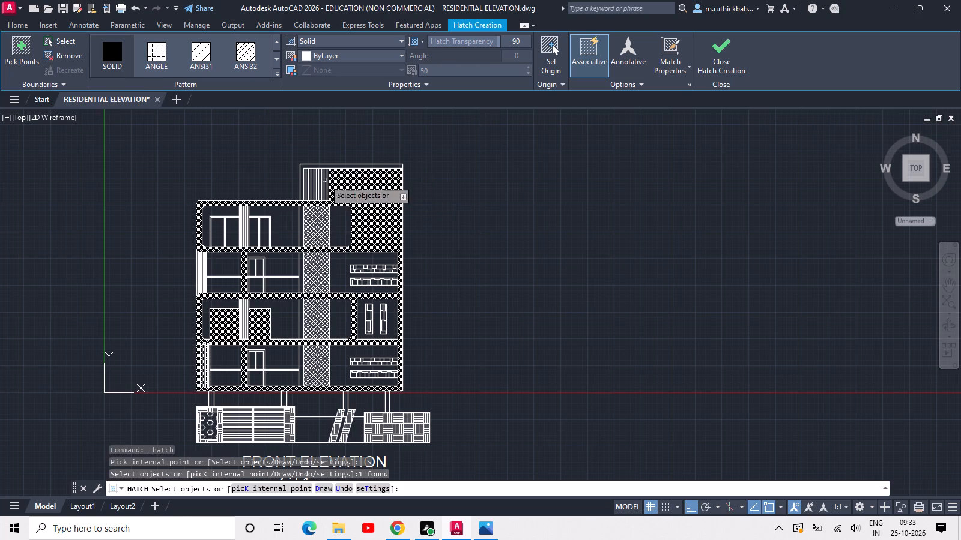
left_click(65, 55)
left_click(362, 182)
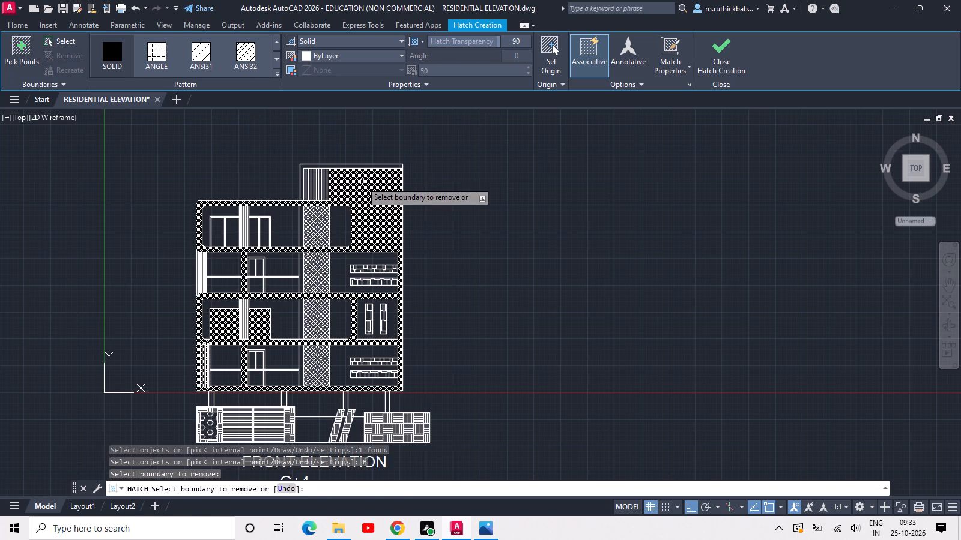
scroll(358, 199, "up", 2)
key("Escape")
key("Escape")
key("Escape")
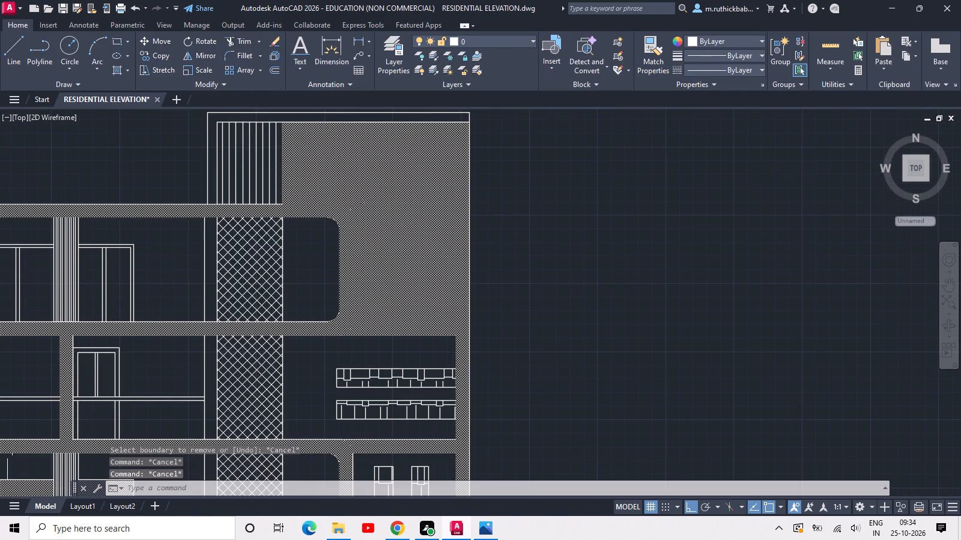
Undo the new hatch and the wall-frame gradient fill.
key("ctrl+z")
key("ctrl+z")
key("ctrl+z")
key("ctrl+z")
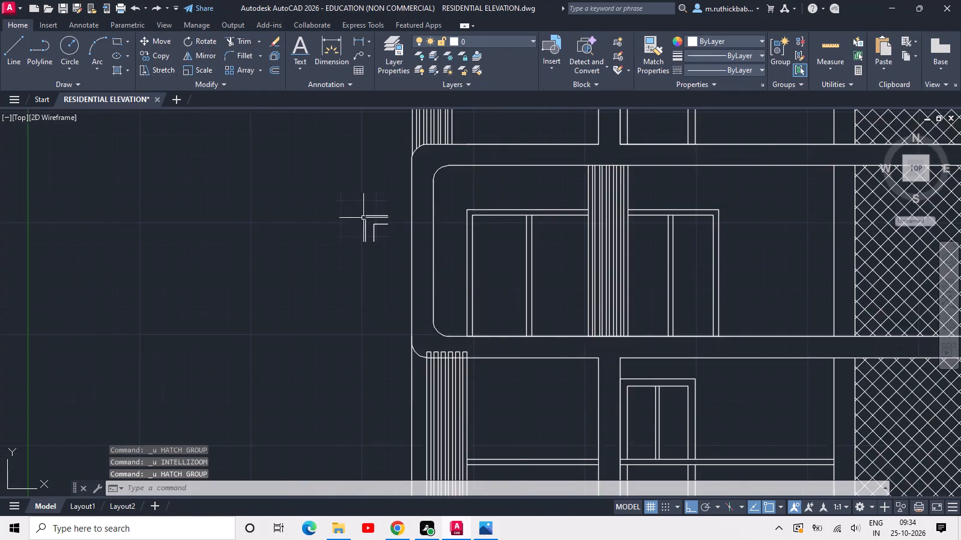
Examine the unfilled front elevation, from the lower floors to the whole building.
scroll(391, 221, "down", 5)
scroll(504, 244, "down", 1)
middle_click_drag(514, 245, 432, 305)
scroll(429, 302, "up", 2)
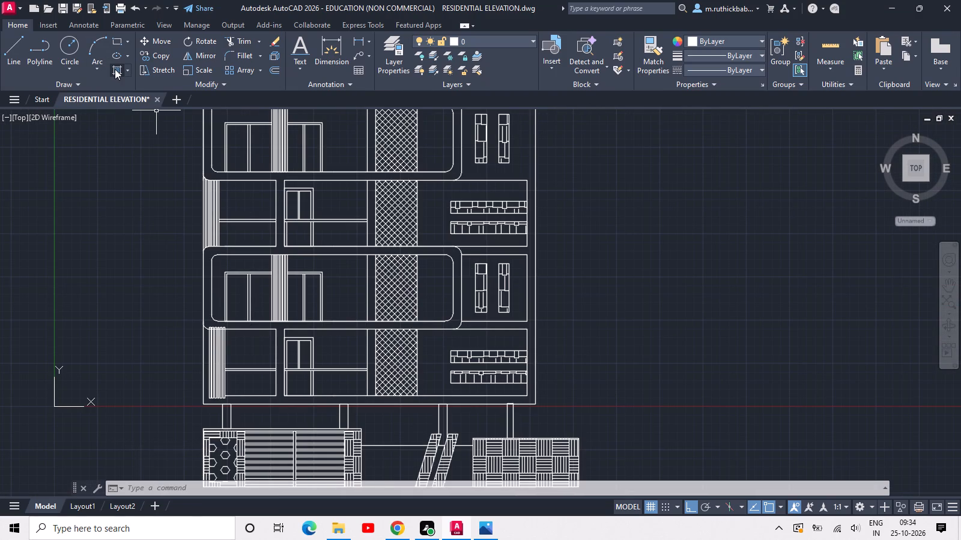
scroll(115, 69, "down", 2)
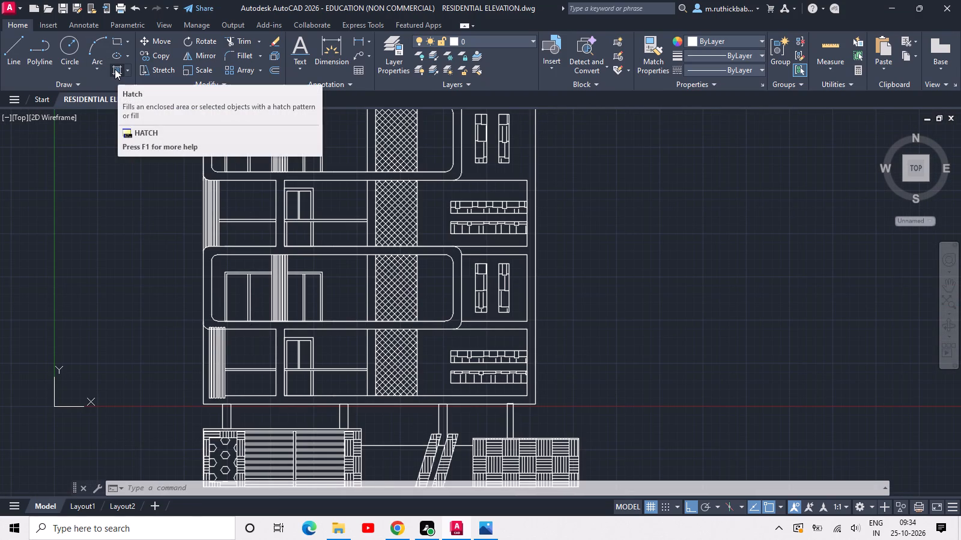
scroll(115, 69, "down", 1)
scroll(167, 143, "down", 2)
scroll(266, 197, "up", 1)
middle_click_drag(266, 199, 319, 293)
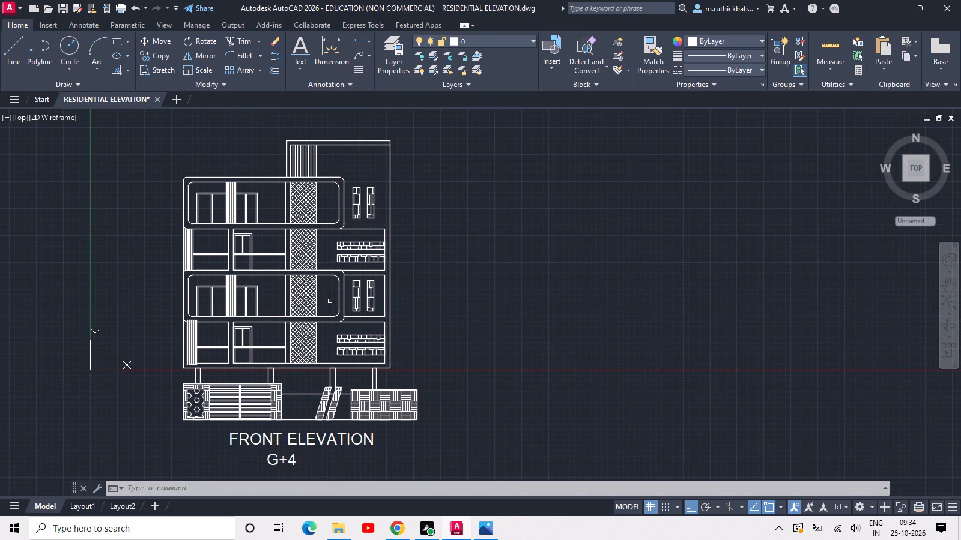
middle_click_drag(330, 302, 375, 310)
Save the residential elevation drawing.
key("ctrl+s")
key("ctrl+s")
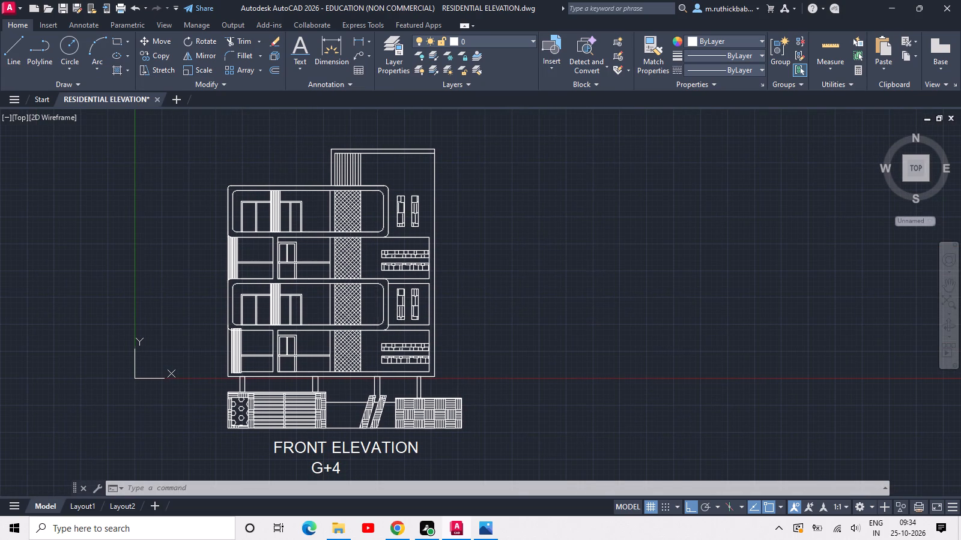
key("ctrl+s")
key("ctrl+s")
key("ctrl+s")
key("ctrl+s")
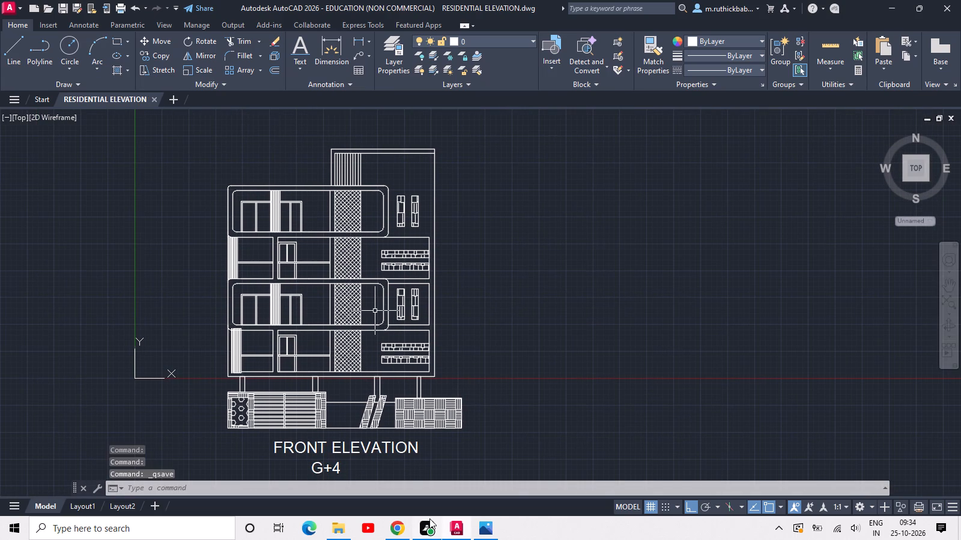
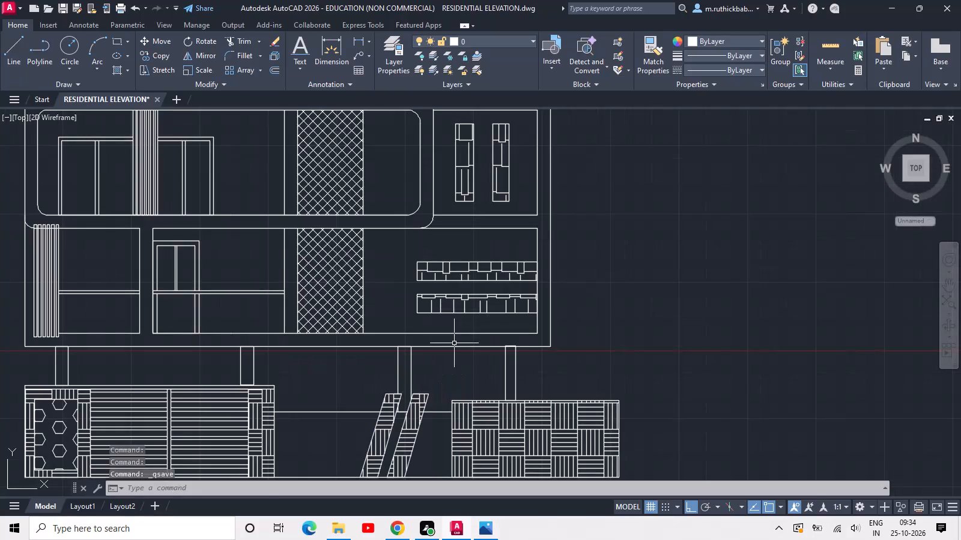
Trim away the door frame lines below the railing on the lowest storey above the columns.
scroll(339, 292, "up", 1)
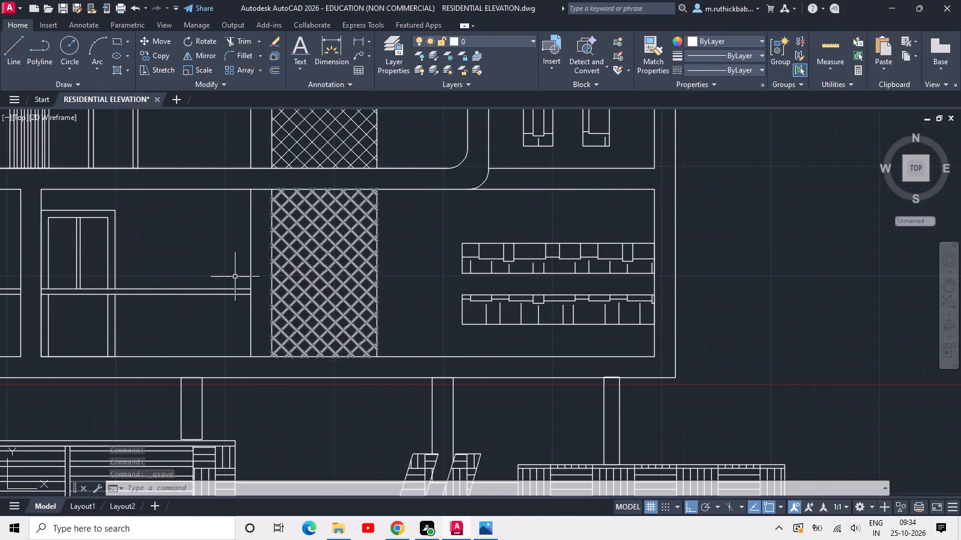
middle_click_drag(228, 278, 352, 289)
scroll(353, 314, "up", 2)
middle_click_drag(351, 314, 491, 317)
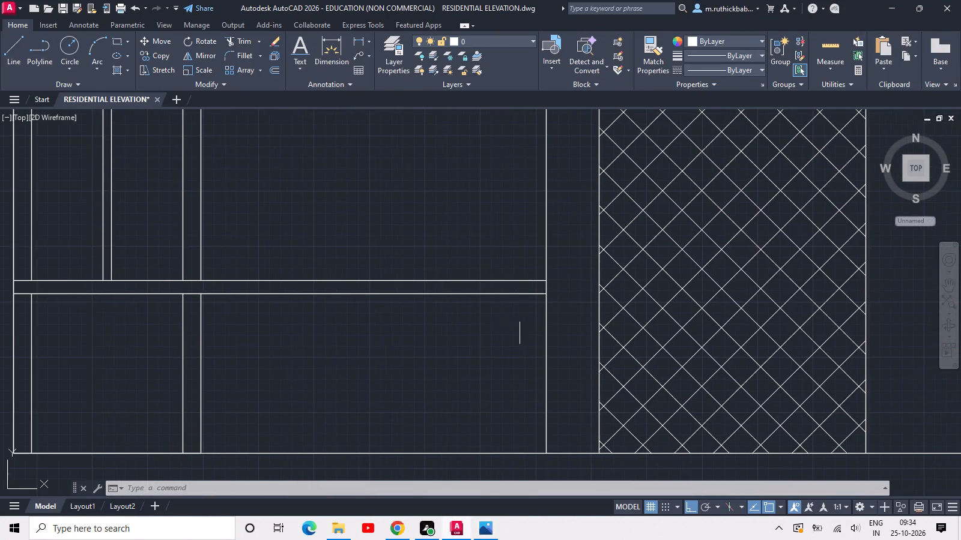
scroll(484, 319, "down", 1)
middle_click_drag(362, 324, 485, 311)
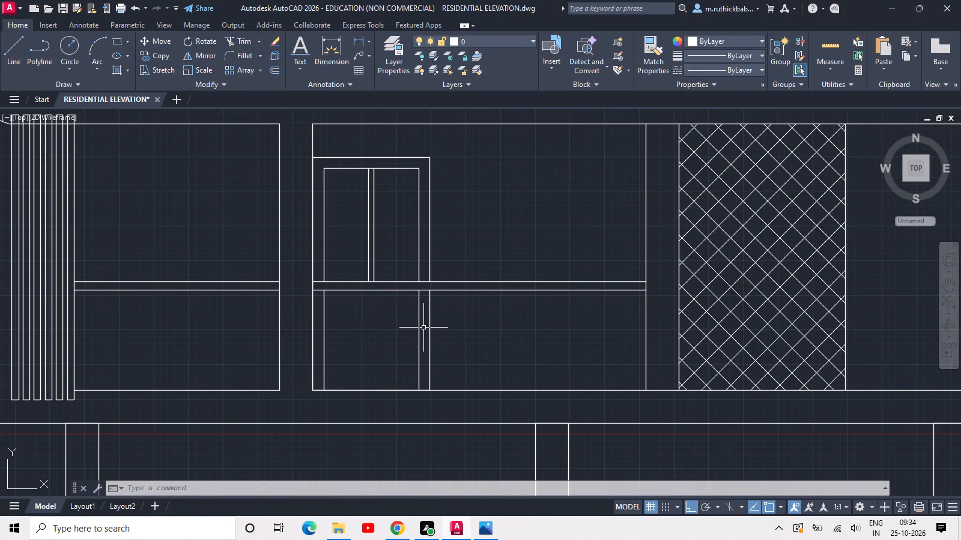
key("t")
key("r")
key("space")
key("space")
left_click_drag(401, 332, 416, 330)
left_click(487, 329)
Trim away the door frame lines below the railing on the third storey above the columns.
scroll(487, 329, "down", 3)
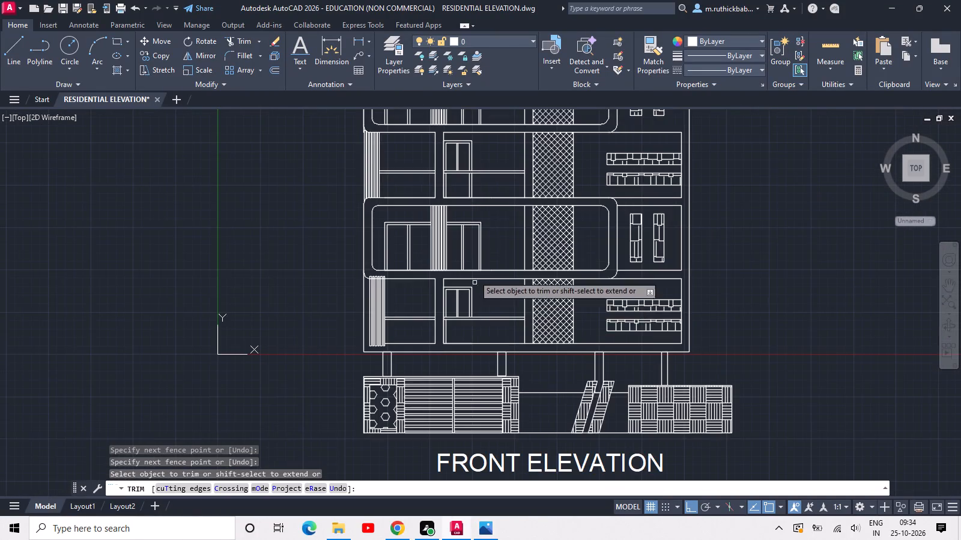
middle_click_drag(472, 206, 482, 302)
scroll(468, 278, "up", 1)
left_click_drag(467, 281, 473, 279)
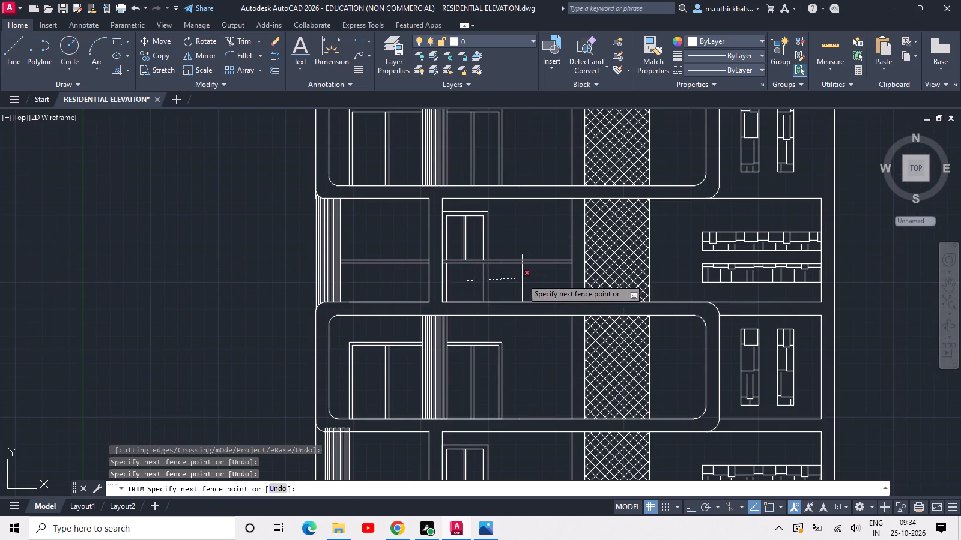
left_click(519, 279)
middle_click_drag(500, 212, 511, 350)
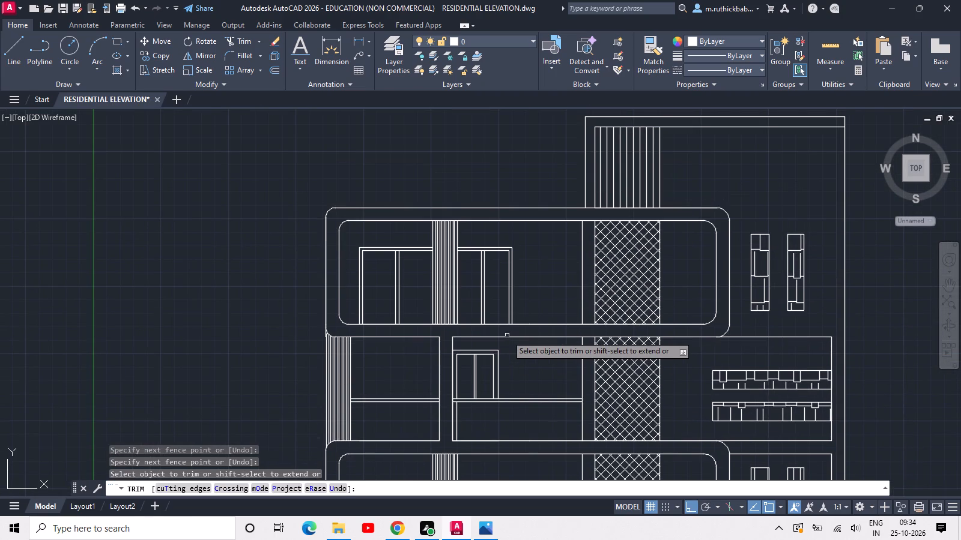
key("Escape")
key("Escape")
Copy the third storey's two horizontal railing lines into the top storey's rounded frame, once on each side of the vertical louvres.
scroll(526, 414, "up", 3)
left_click(600, 385)
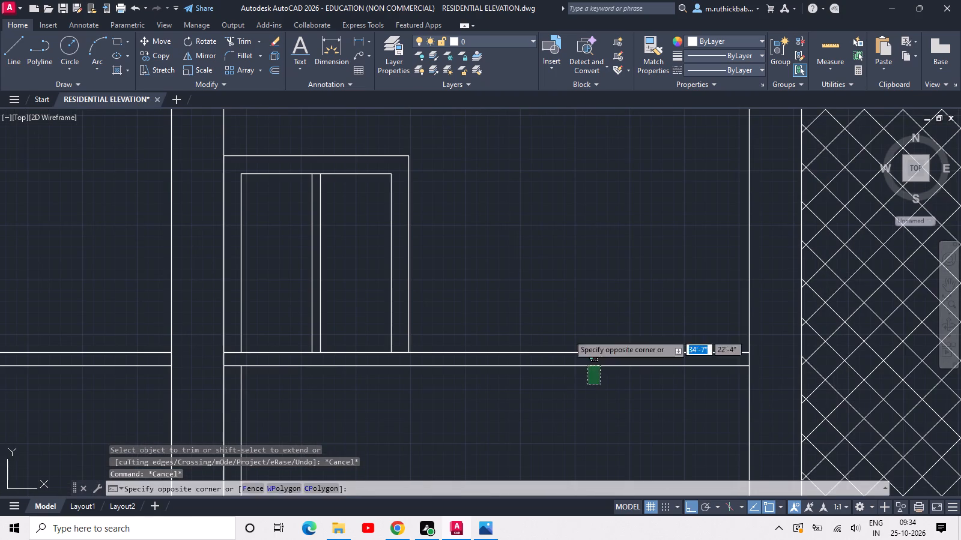
left_click(558, 321)
key("c")
type("O")
key("space")
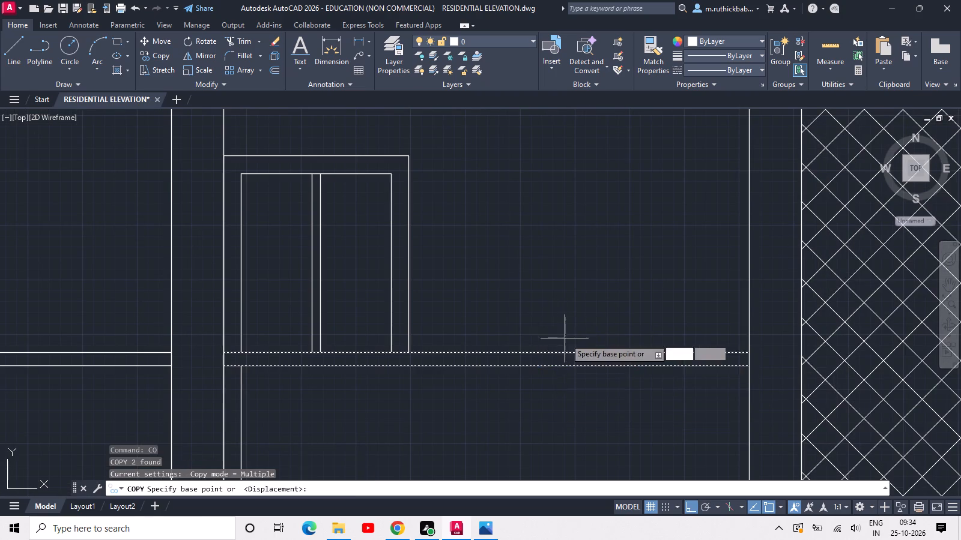
scroll(566, 338, "down", 3)
left_click(613, 385)
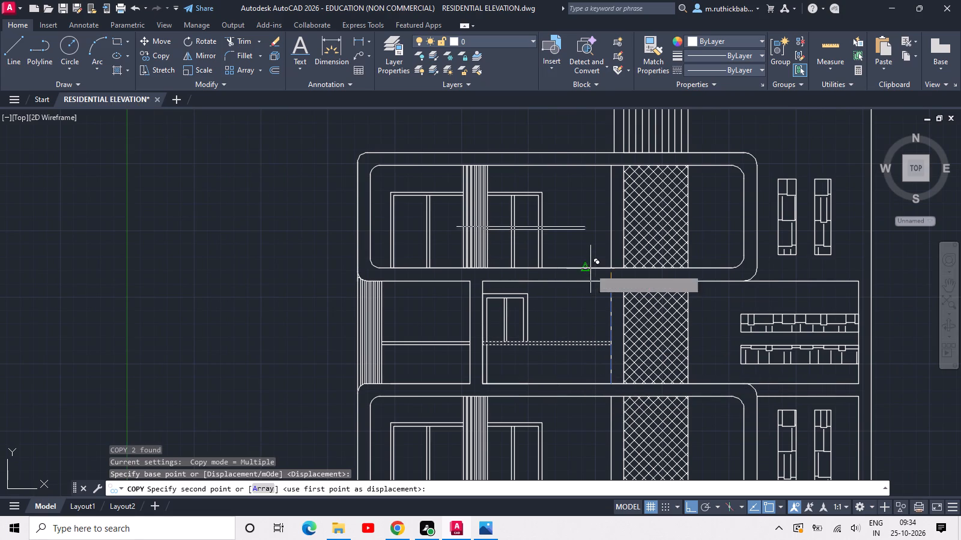
left_click(608, 269)
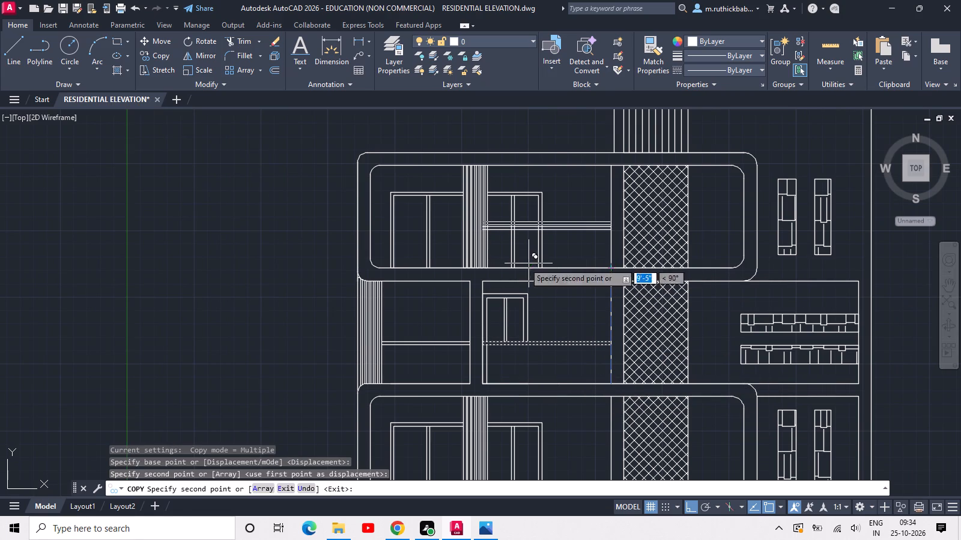
scroll(461, 266, "up", 3)
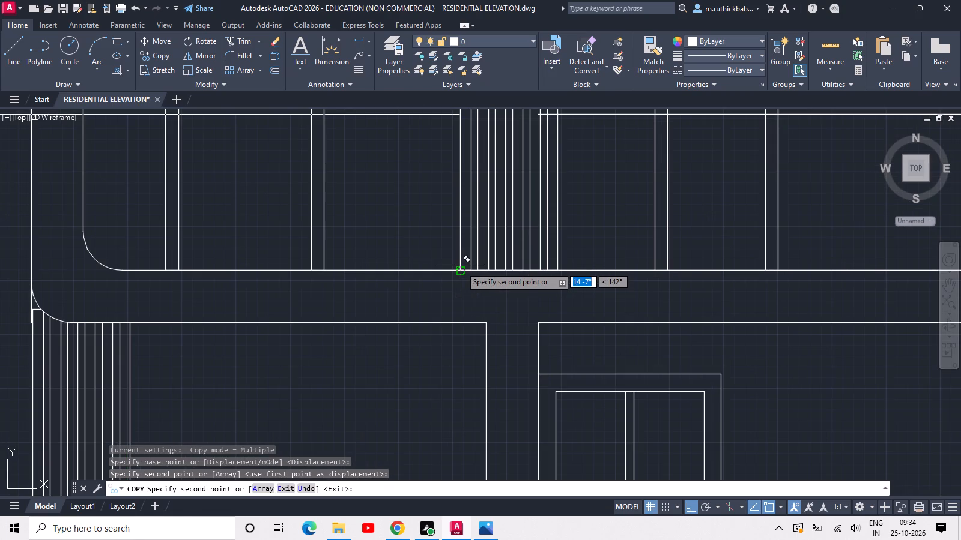
left_click(461, 274)
scroll(450, 261, "down", 2)
key("Escape")
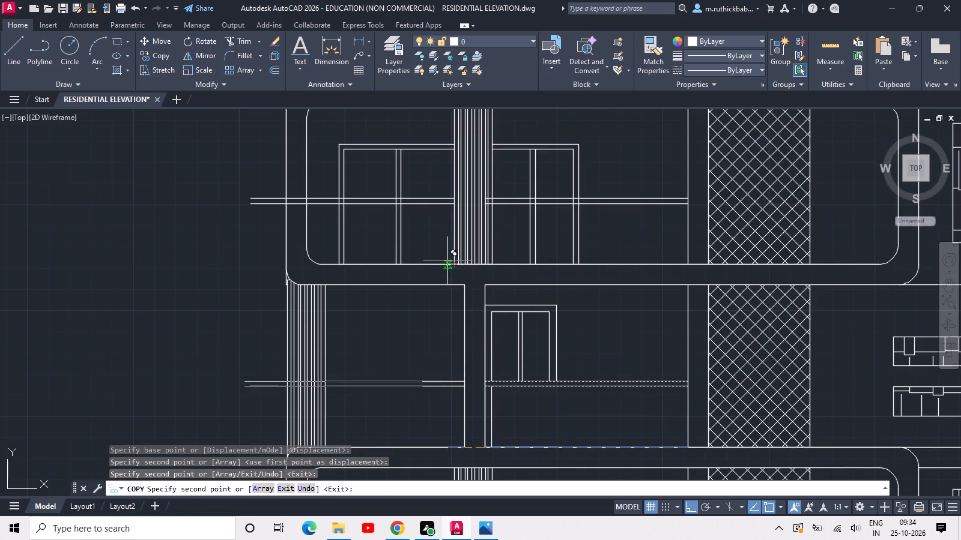
Trim the copied railing lines at the top storey's rounded inner frame and delete the leftover pieces outside the building.
scroll(327, 214, "up", 2)
type("TR")
key("space")
left_click_drag(257, 202, 257, 195)
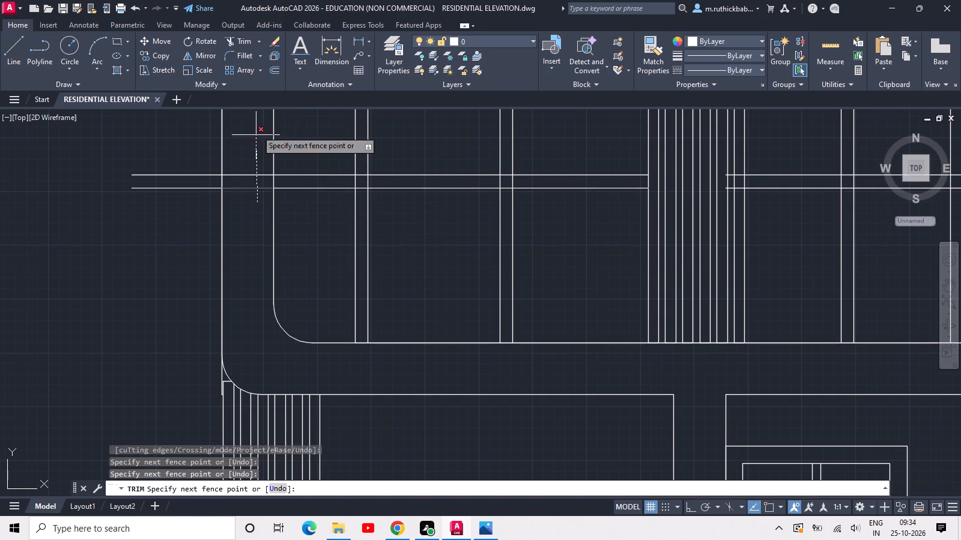
left_click(257, 130)
key("Escape")
left_click_drag(175, 160, 166, 187)
left_click(145, 227)
key("Delete")
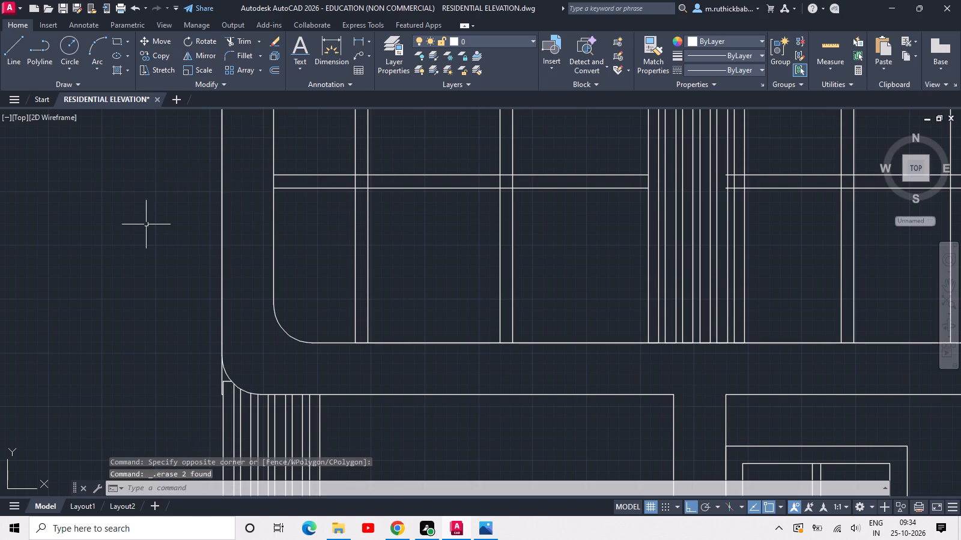
key("Delete")
Trim the top storey's window lines between the two railing lines, on the window left of the louvres.
scroll(167, 215, "down", 2)
middle_click_drag(270, 313, 278, 244)
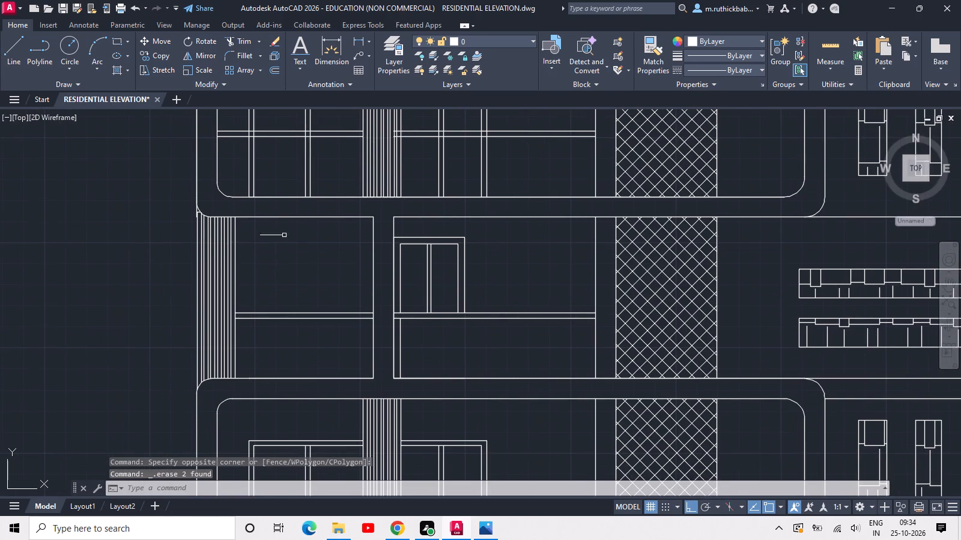
middle_click_drag(288, 217, 247, 335)
type("TR")
key("space")
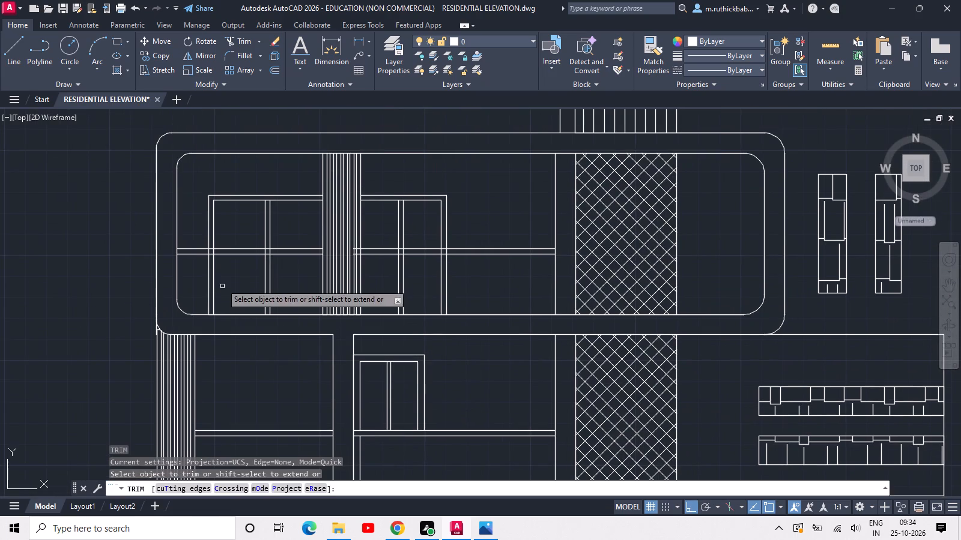
scroll(196, 253, "up", 2)
left_click(209, 252)
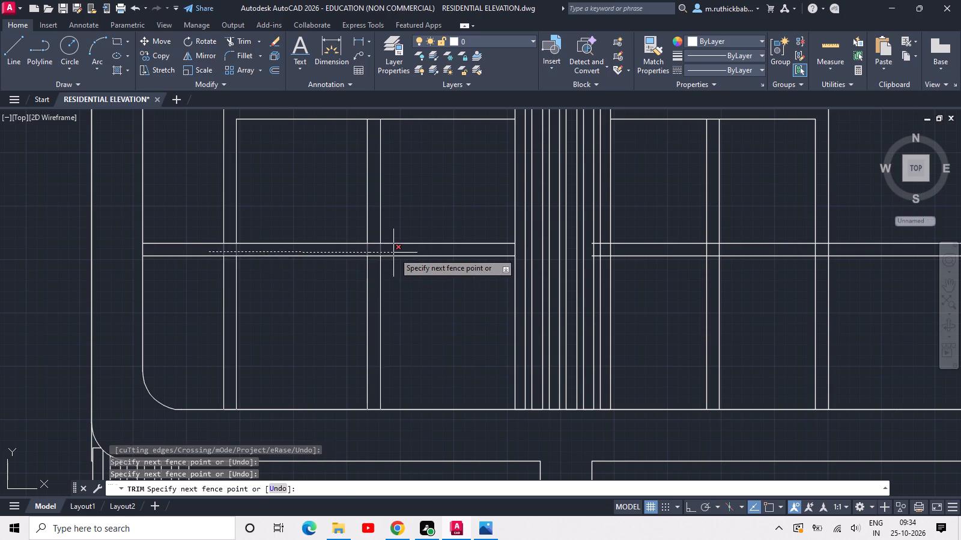
left_click(403, 253)
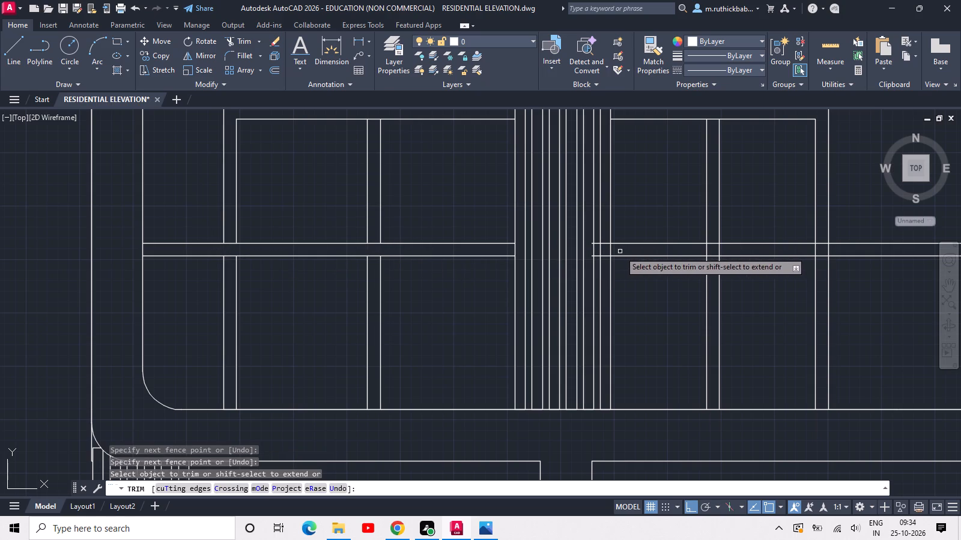
Trim off the railing line ends that run into the vertical louvres on the top storey.
scroll(618, 252, "up", 3)
left_click_drag(527, 209, 527, 220)
left_click(533, 303)
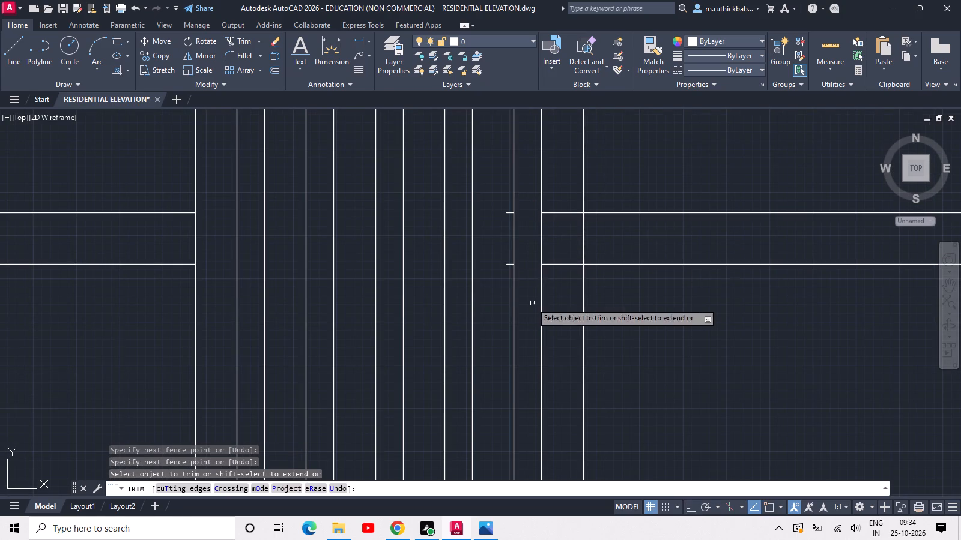
left_click(509, 210)
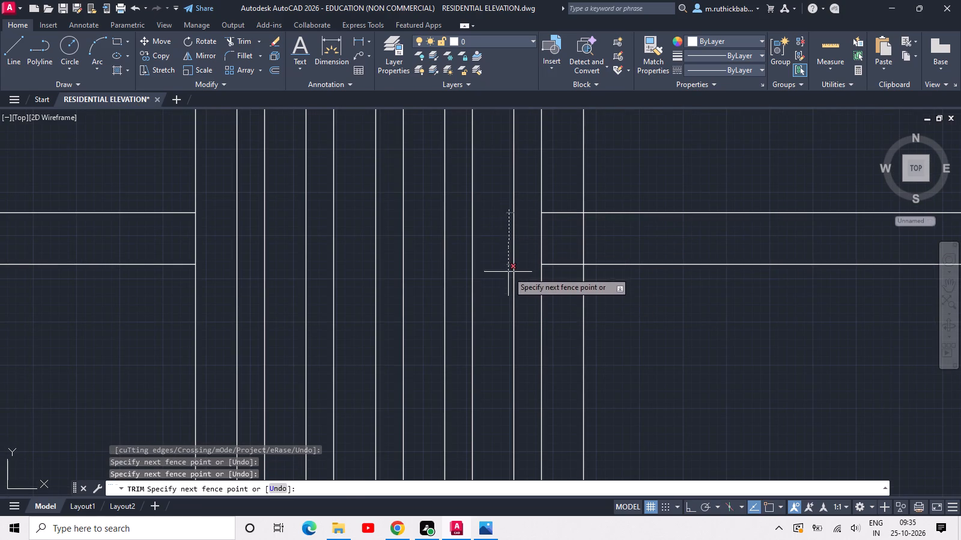
left_click(508, 273)
left_click_drag(551, 200, 553, 213)
left_click(569, 306)
Trim the top storey's window lines between the two railing lines, on the window right of the louvres.
scroll(574, 284, "down", 2)
middle_click_drag(750, 276, 402, 315)
left_click_drag(365, 308, 391, 307)
left_click_drag(609, 304, 593, 302)
left_click(367, 307)
left_click(615, 302)
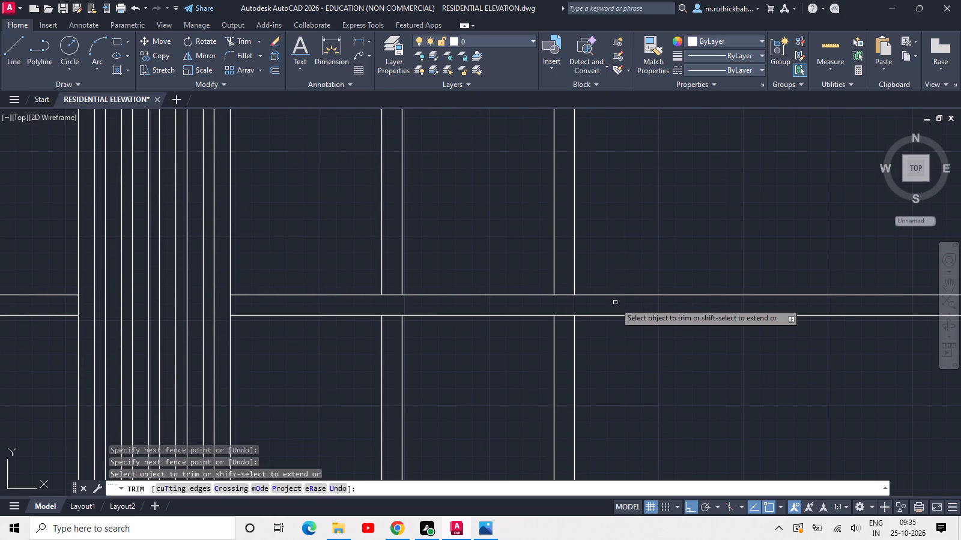
Trim away the window lines below the railing on both sides of the louvres on the top storey.
scroll(615, 302, "down", 2)
left_click_drag(626, 335, 616, 338)
left_click(515, 367)
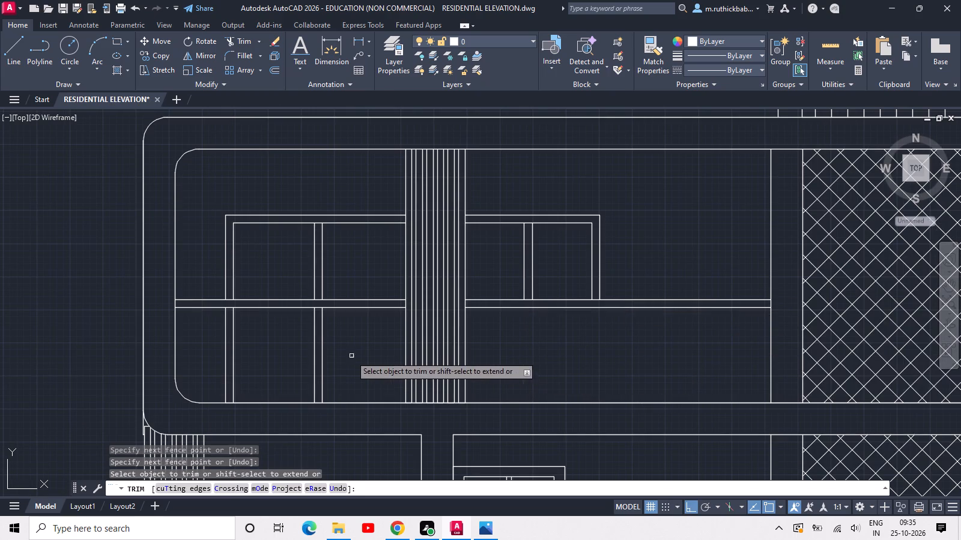
left_click_drag(345, 353, 264, 350)
left_click(208, 348)
left_click(346, 350)
scroll(346, 350, "down", 2)
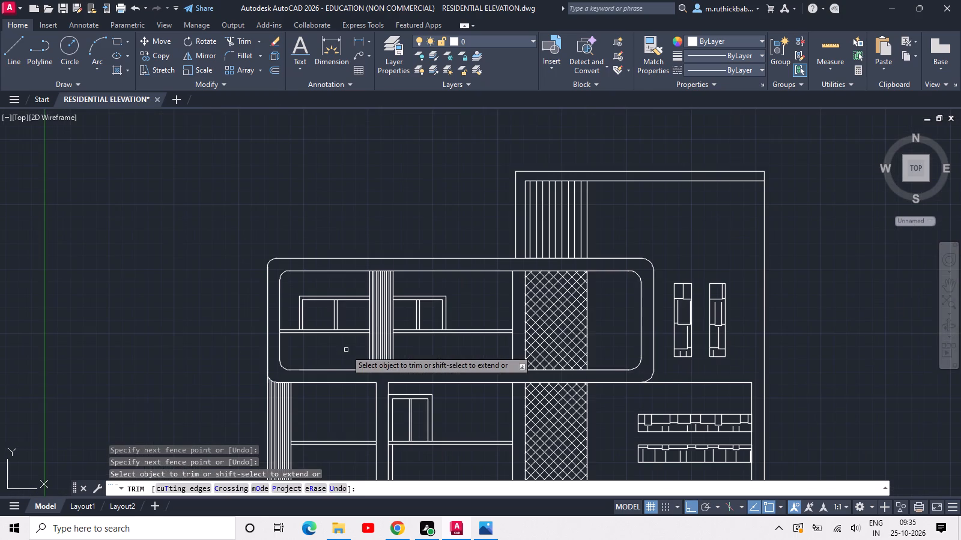
key("Escape")
key("Escape")
Copy the top storey's four railing lines down into the second storey's rounded frame, aligned on the frame's bottom inner edge.
middle_click_drag(346, 350, 410, 270)
scroll(410, 269, "down", 2)
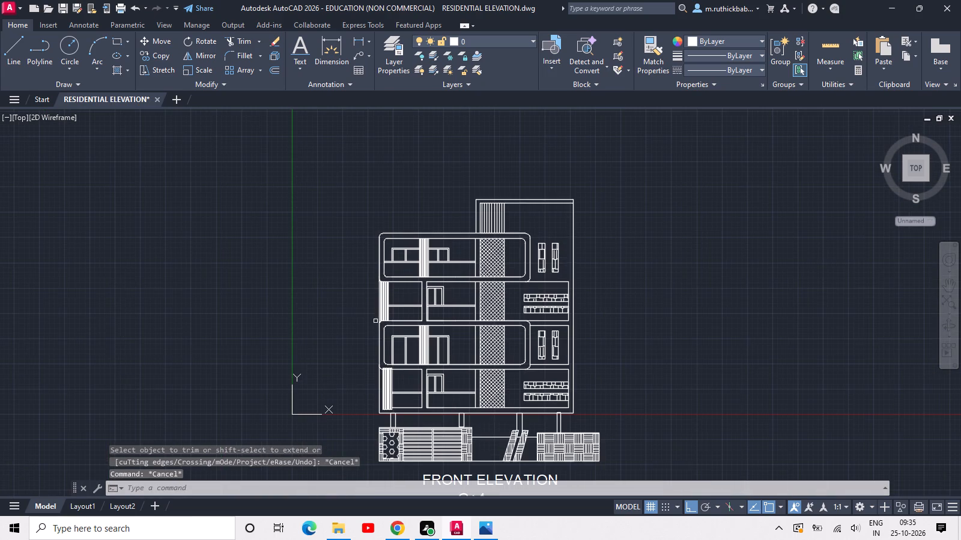
scroll(423, 359, "up", 1)
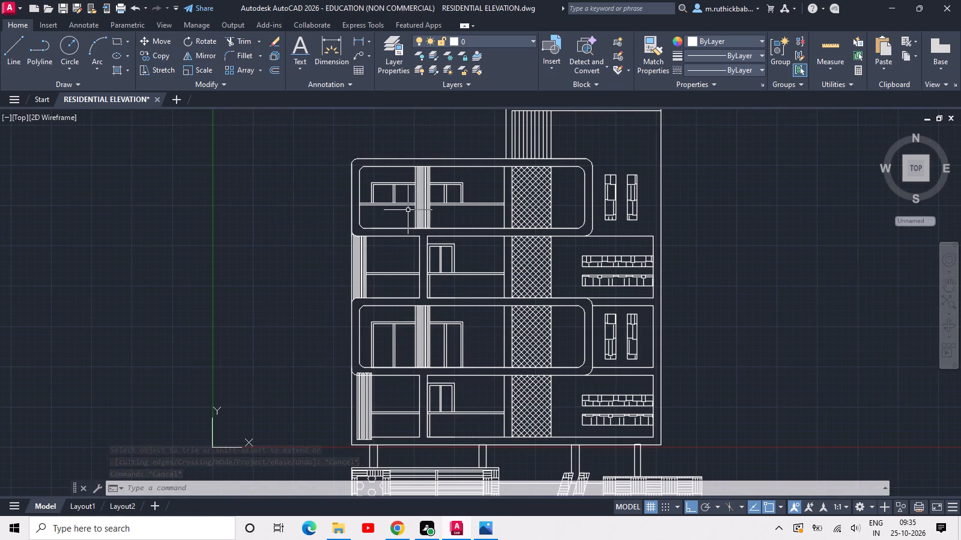
scroll(409, 205, "up", 4)
left_click(401, 221)
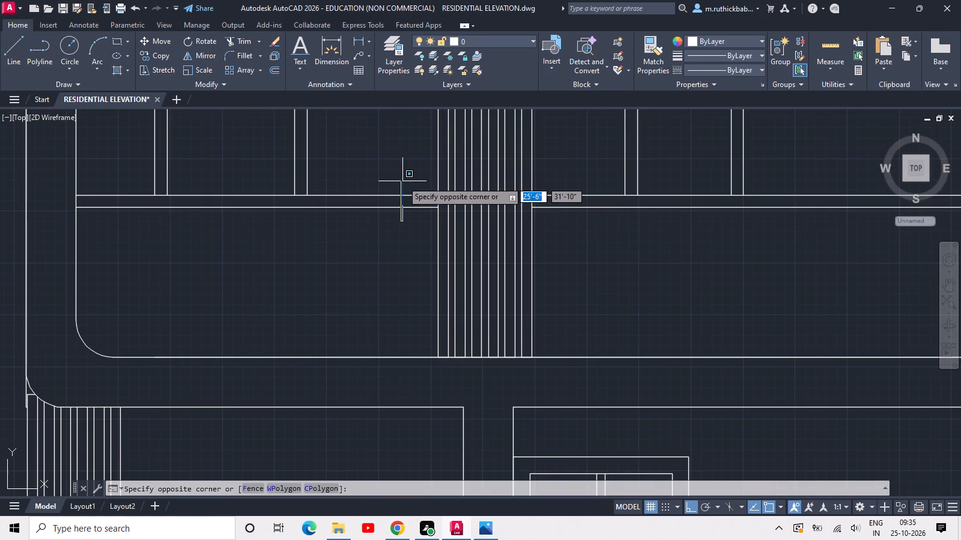
left_click(390, 176)
left_click_drag(626, 241, 613, 233)
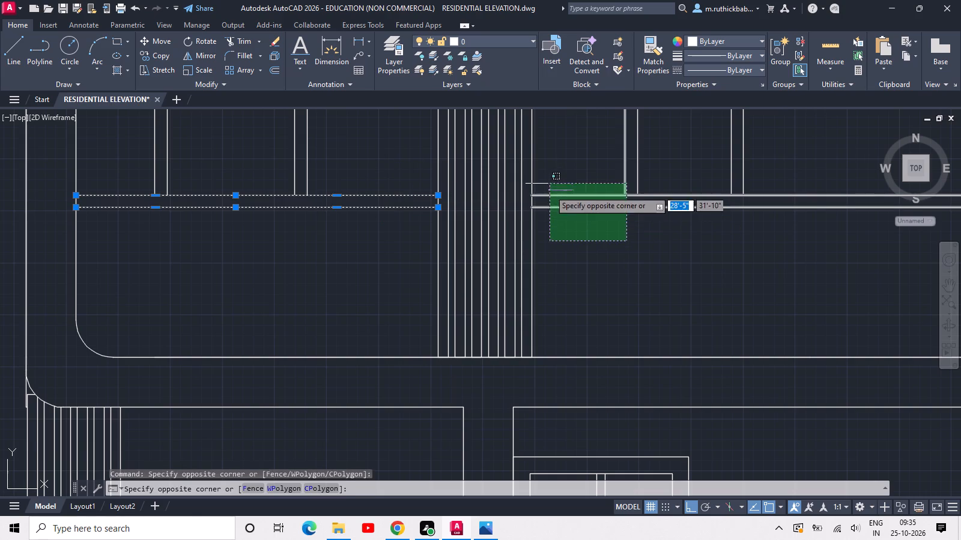
left_click(548, 217)
left_click_drag(596, 239, 592, 233)
left_click(552, 181)
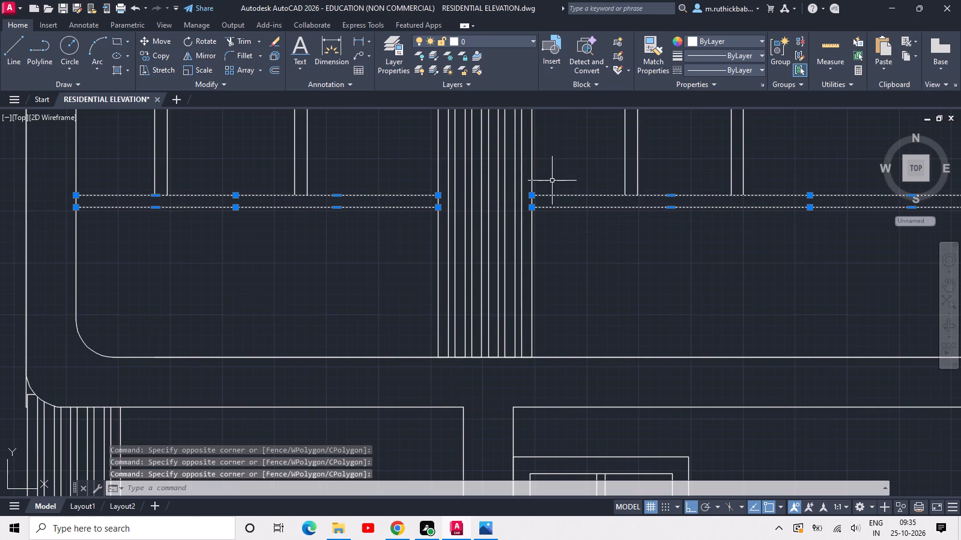
type("CO")
key("space")
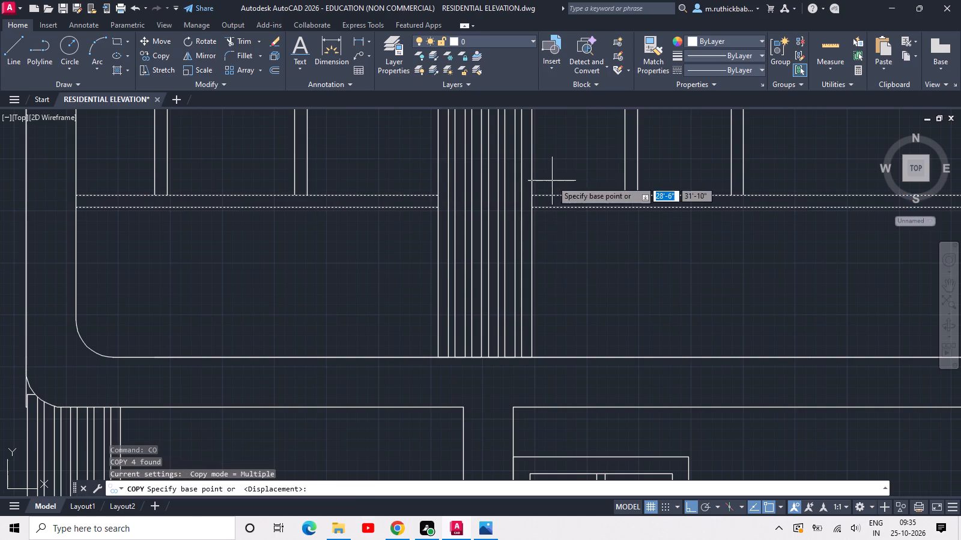
scroll(594, 218, "down", 2)
left_click(759, 271)
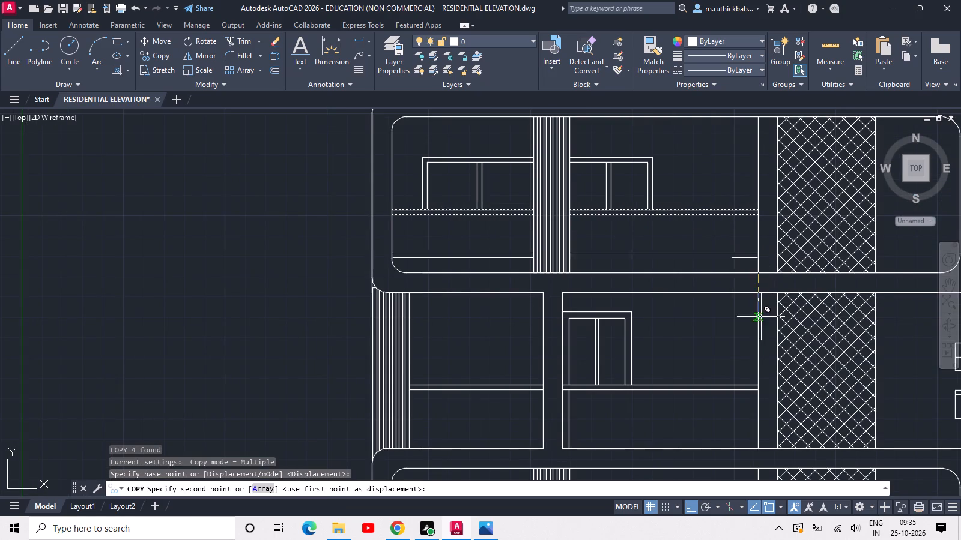
middle_click_drag(776, 401, 712, 252)
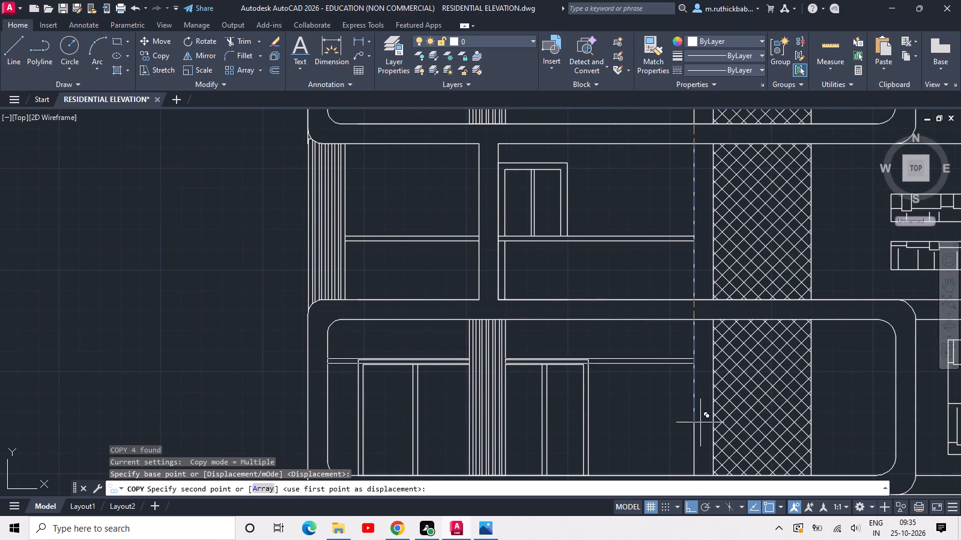
left_click(691, 478)
key("grave")
middle_click_drag(605, 411, 623, 334)
key("Escape")
key("Escape")
Trim the second storey's window lines between the two railing lines on both sides of the louvres.
type("TR")
key("space")
scroll(613, 326, "up", 3)
left_click(604, 373)
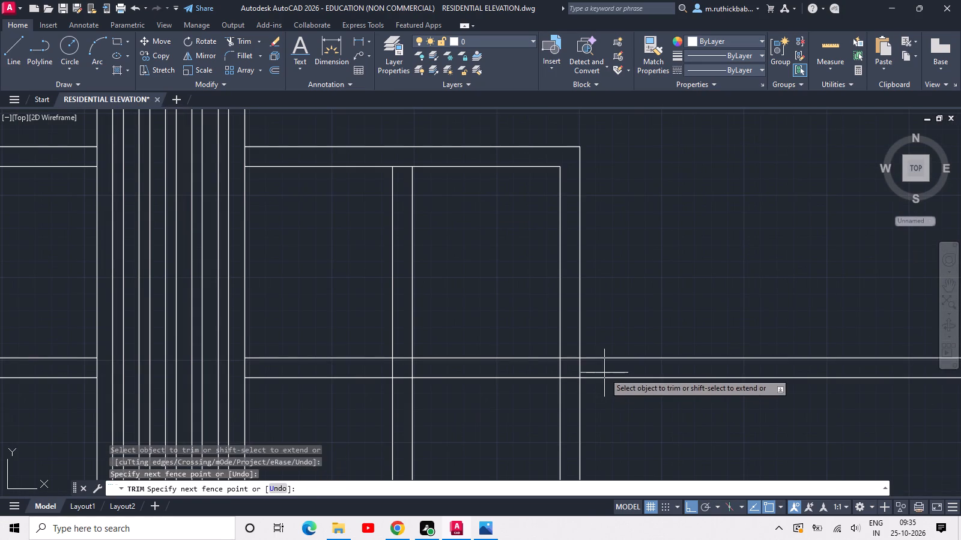
left_click(355, 373)
middle_click_drag(225, 361, 960, 340)
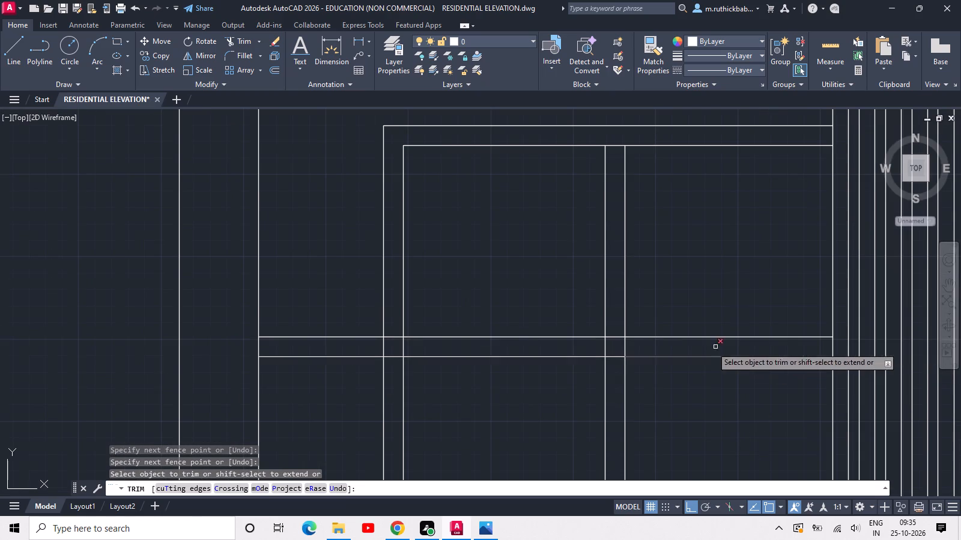
left_click_drag(664, 349, 621, 346)
left_click_drag(364, 346, 382, 346)
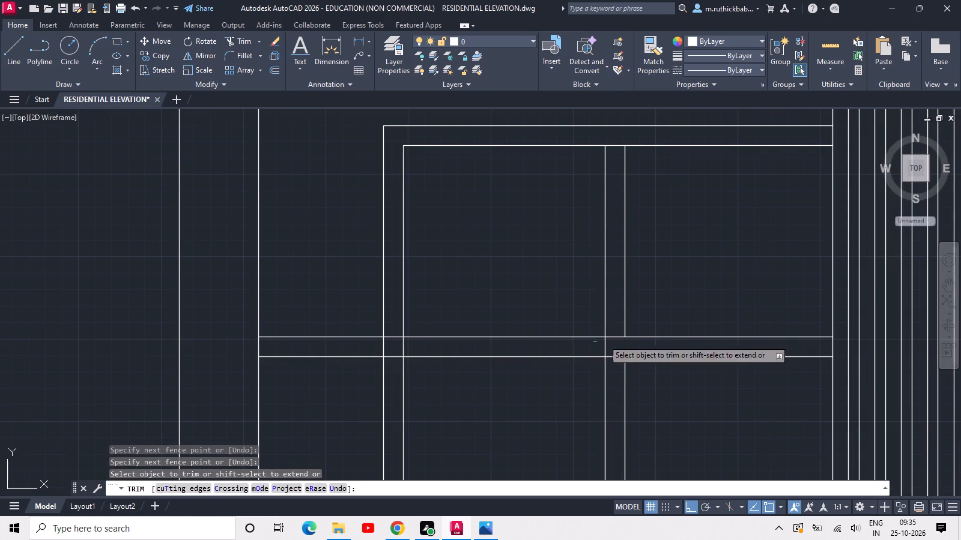
left_click(619, 349)
left_click(372, 347)
scroll(379, 340, "down", 3)
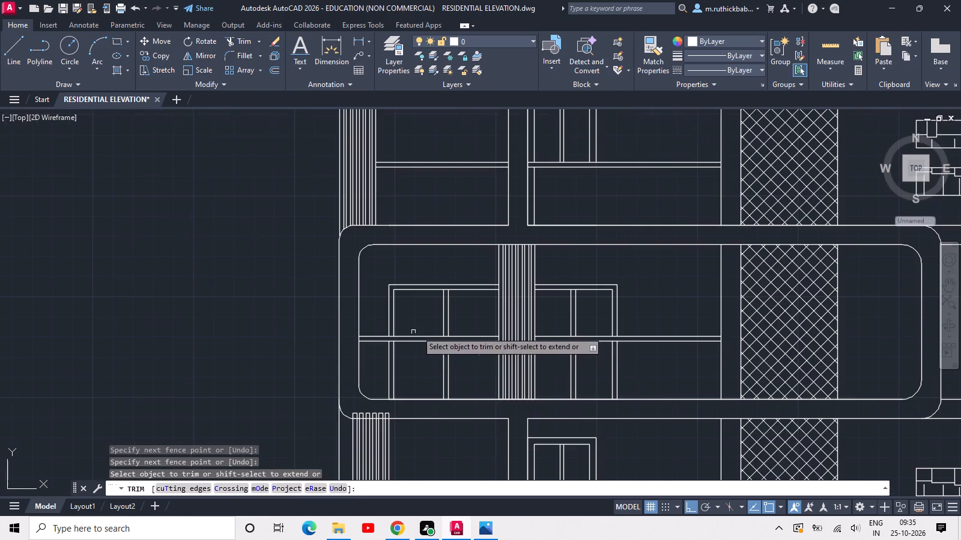
Trim away the second storey's window lines below the railing on both sides of the louvres.
left_click_drag(462, 367, 453, 367)
left_click(373, 363)
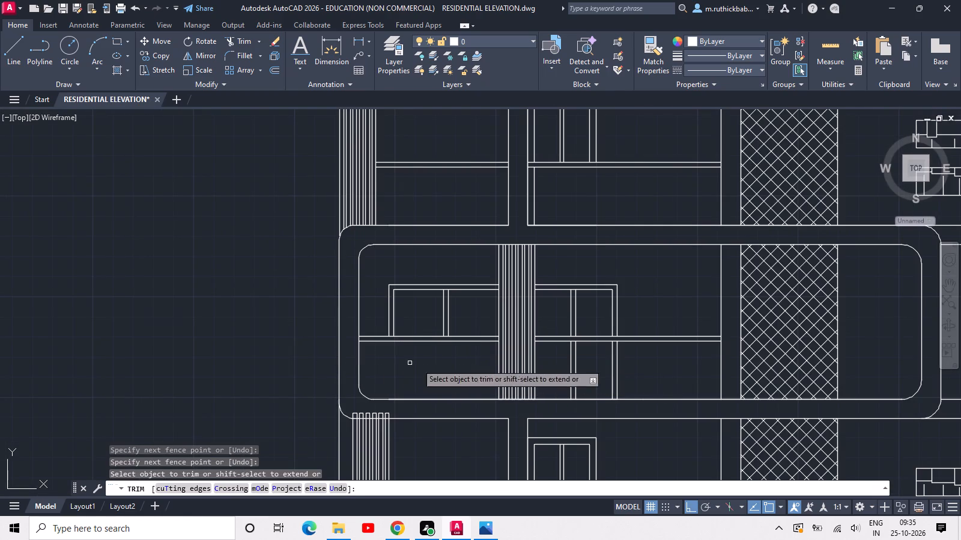
left_click(560, 368)
left_click(638, 365)
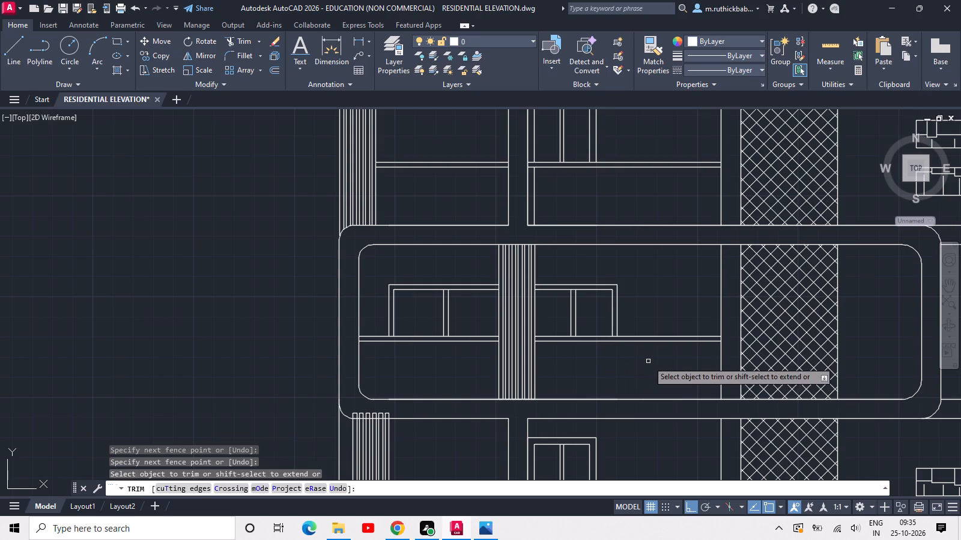
scroll(648, 361, "down", 1)
key("Escape")
key("Escape")
Save the residential elevation drawing.
scroll(695, 370, "down", 1)
middle_click_drag(695, 371, 636, 391)
key("ctrl+s")
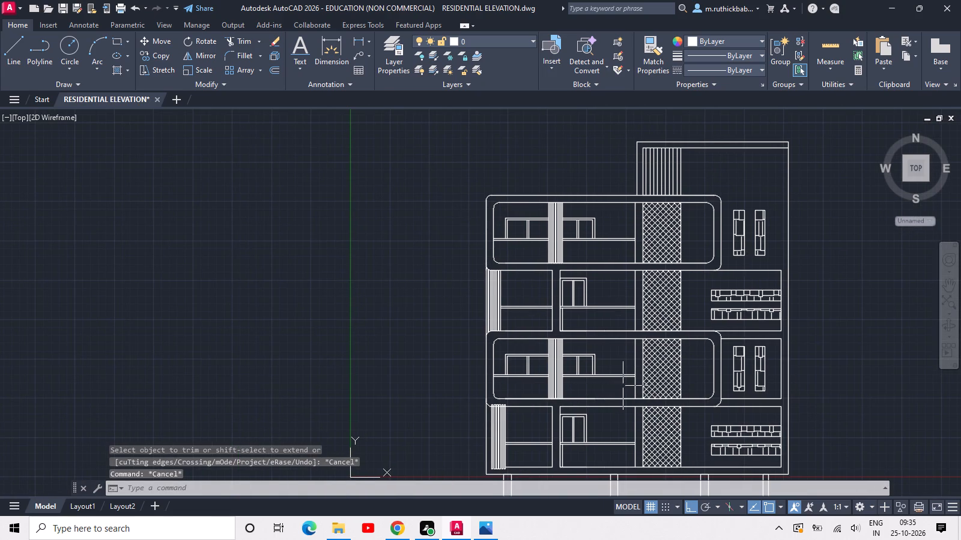
key("ctrl+s")
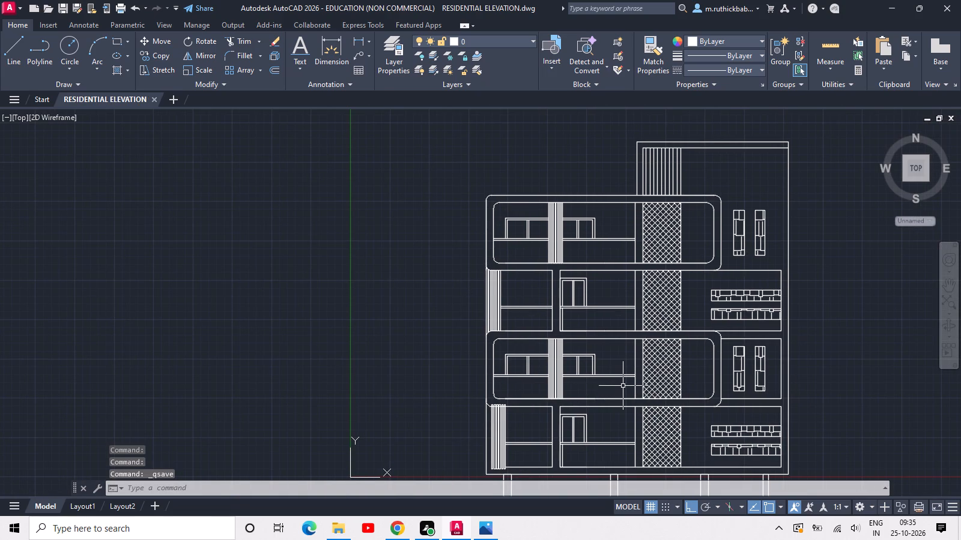
Examine the slatted gate and the patterned compound wall below the building in the front elevation.
scroll(623, 386, "down", 1)
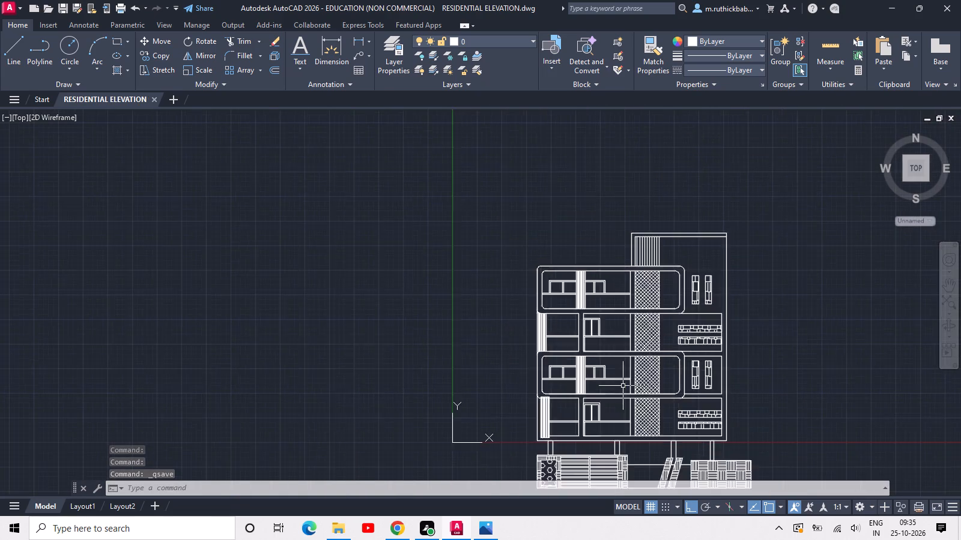
scroll(623, 386, "down", 1)
middle_click_drag(676, 457, 659, 409)
scroll(613, 371, "up", 2)
middle_click_drag(622, 376, 622, 376)
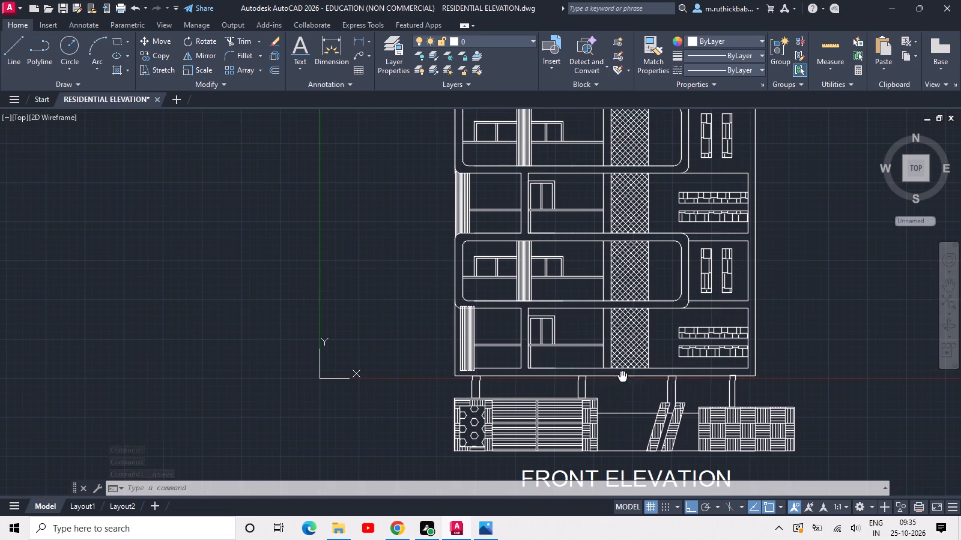
middle_click_drag(622, 376, 524, 353)
scroll(354, 403, "up", 1)
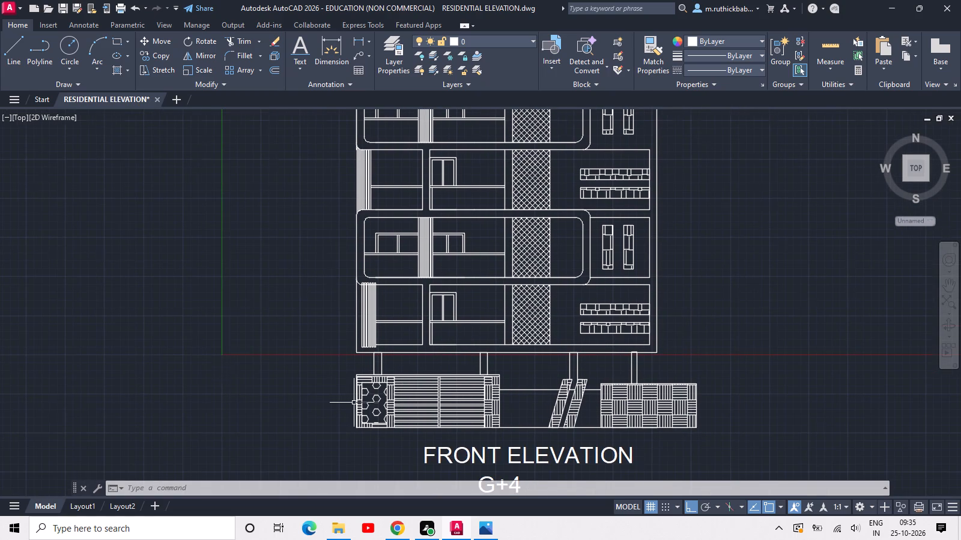
middle_click_drag(516, 412, 505, 378)
scroll(493, 364, "up", 2)
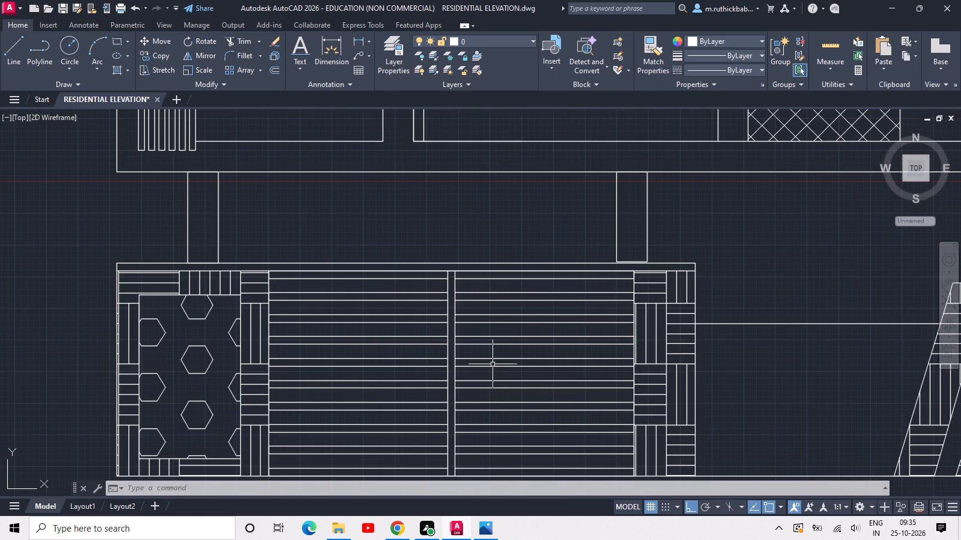
scroll(479, 347, "up", 2)
scroll(414, 275, "down", 1)
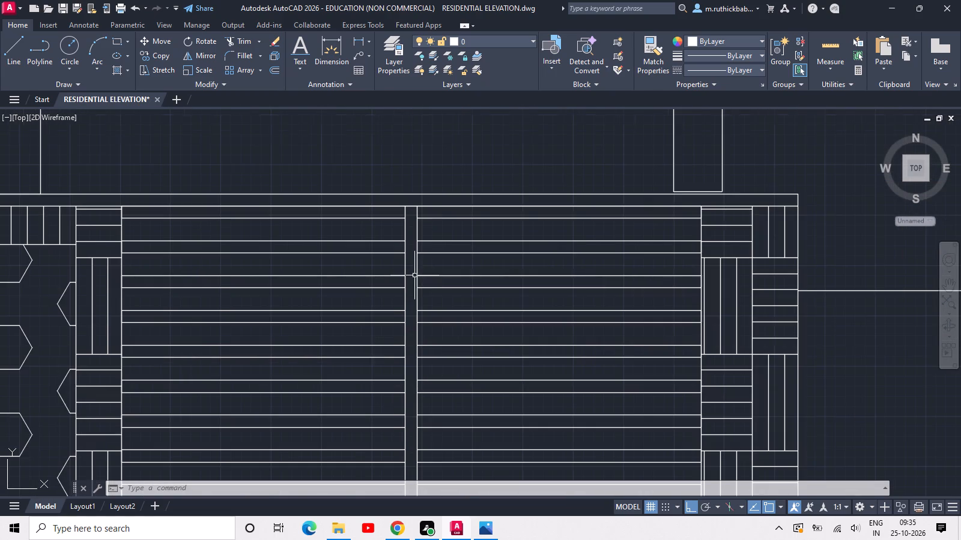
scroll(423, 279, "down", 1)
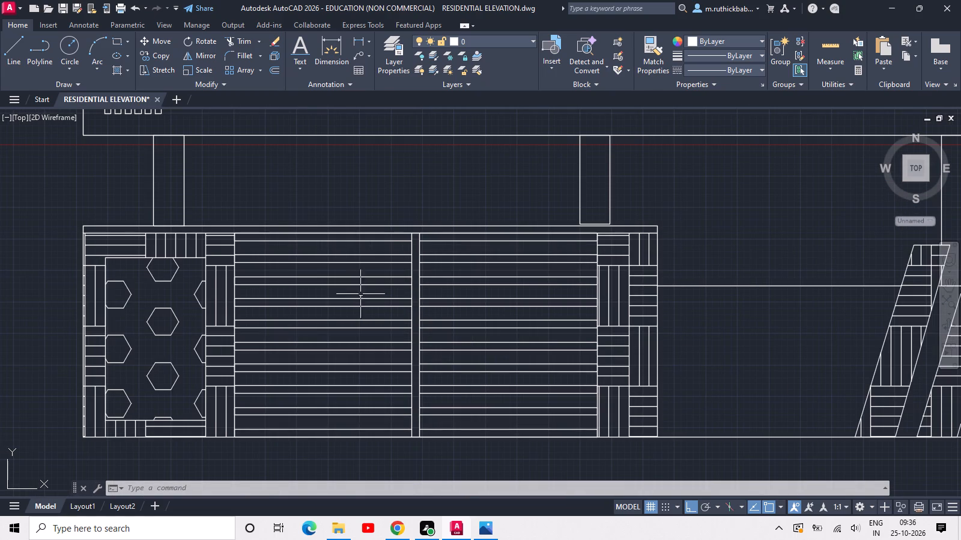
Draw two concentric circles on the plain compound wall between the gate and the slanted pillars, the outer one about 1'-6" in radius.
middle_click_drag(709, 292, 431, 266)
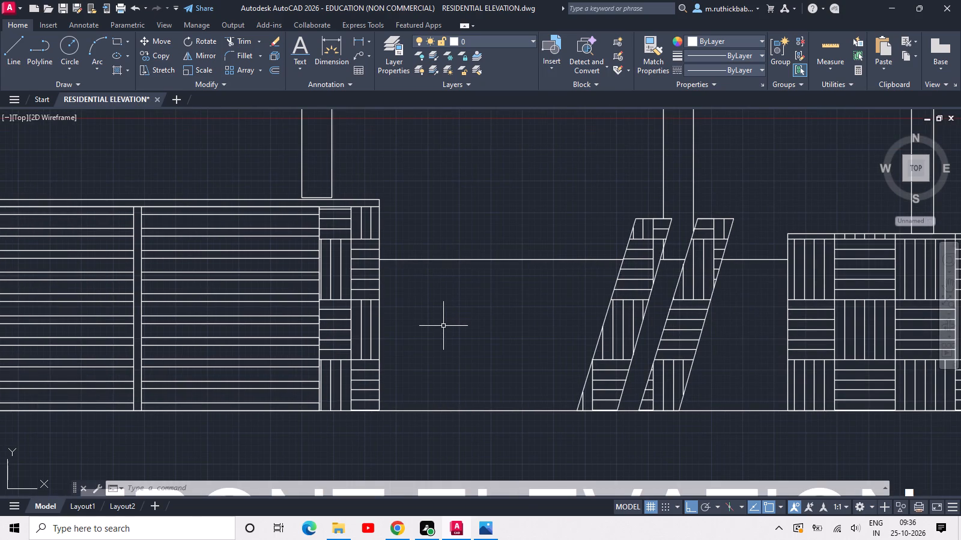
scroll(443, 326, "up", 1)
middle_click_drag(443, 326, 427, 323)
type("C")
key("space")
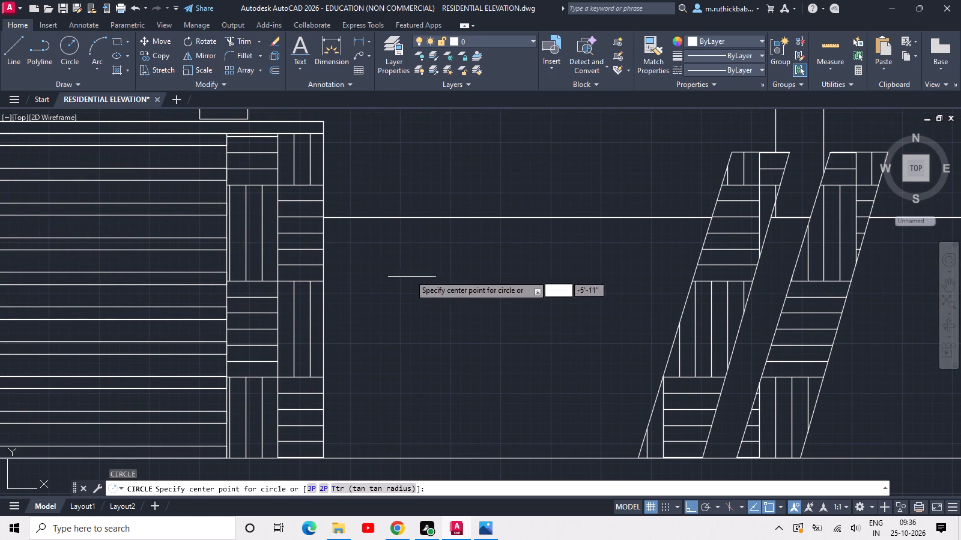
left_click(450, 333)
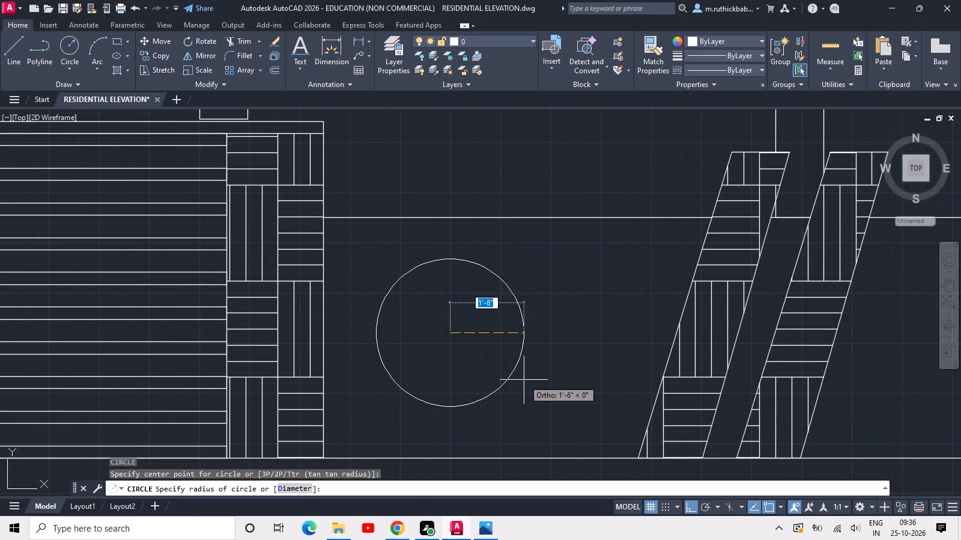
left_click(524, 380)
key("space")
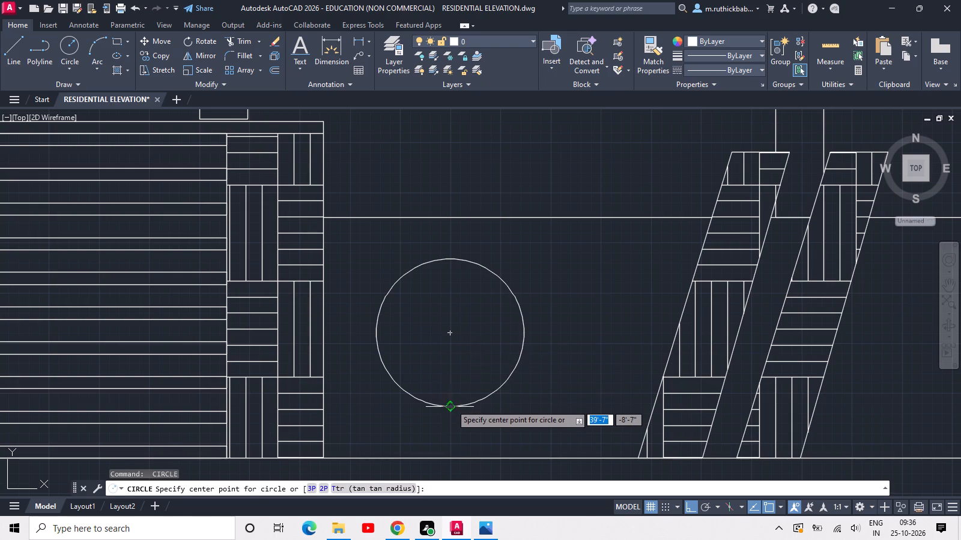
left_click(450, 335)
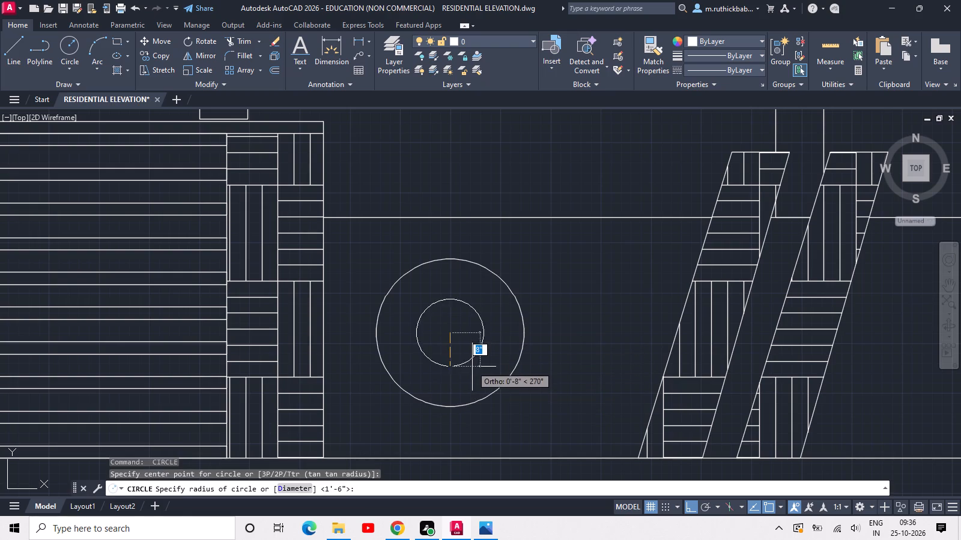
left_click(479, 375)
Draw a two-point circle about 8" in radius starting on the large circle's upper right edge, with a smaller concentric circle inside it.
key("space")
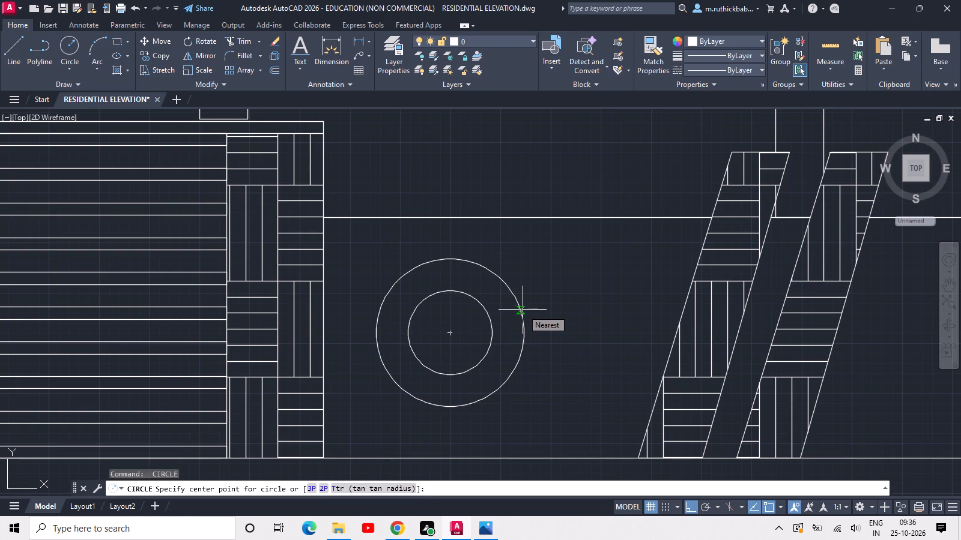
key("2")
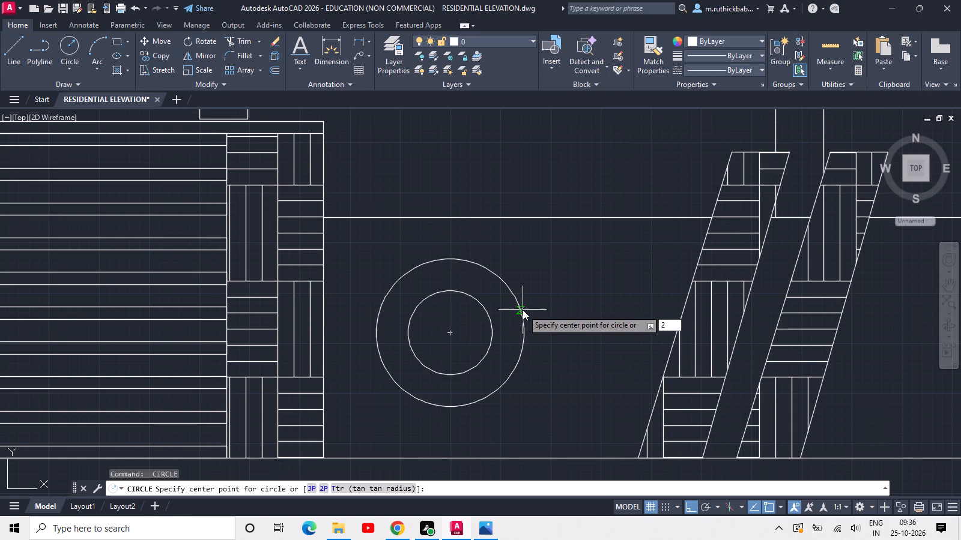
type("P")
key("space")
left_click(523, 310)
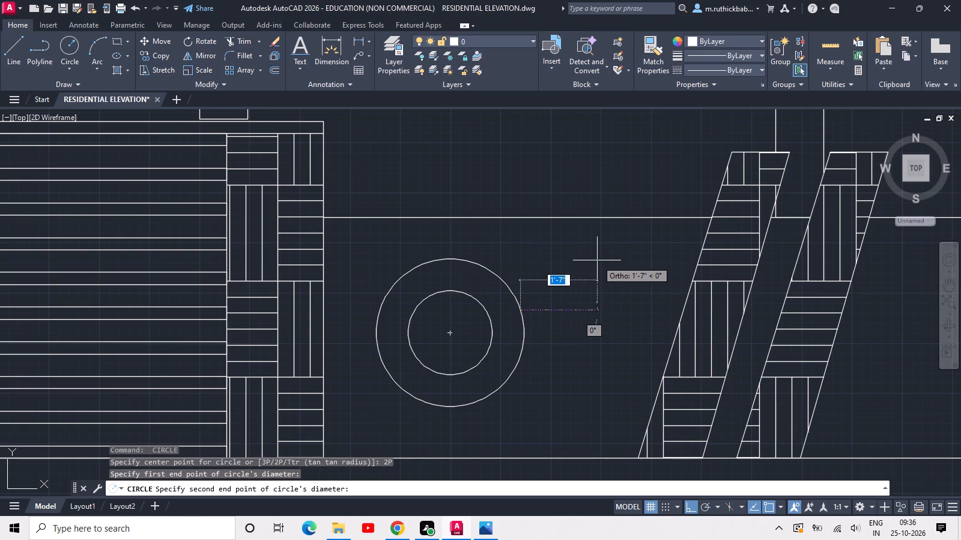
left_click(583, 305)
key("space")
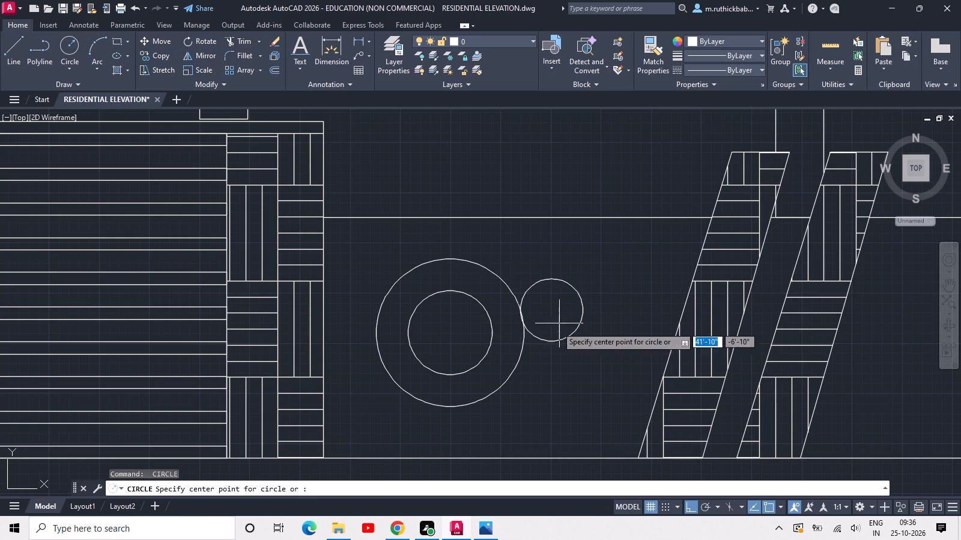
left_click(550, 308)
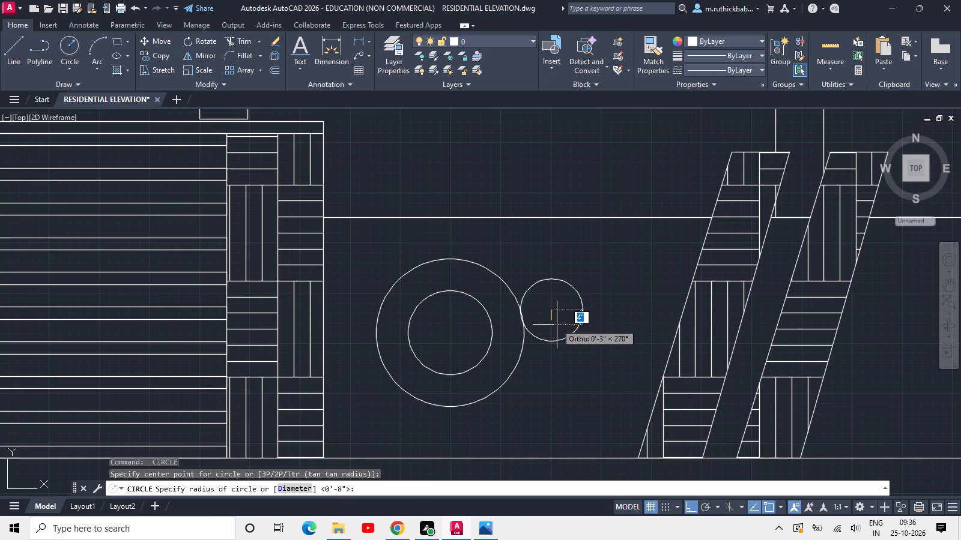
left_click(558, 325)
Draw a three-point circle about 9" in radius from the large circle's lower right edge, passing through the small circle's bottom.
key("space")
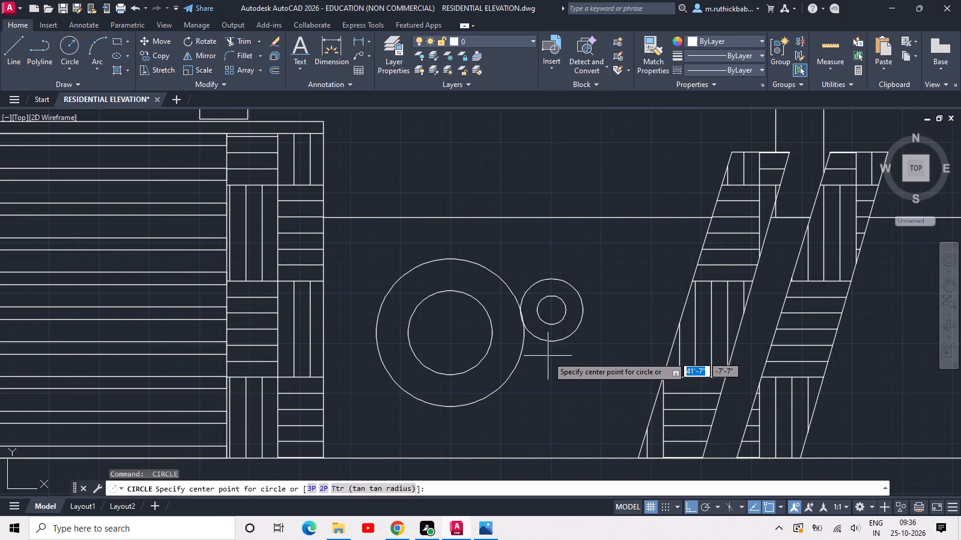
key("3")
type("P")
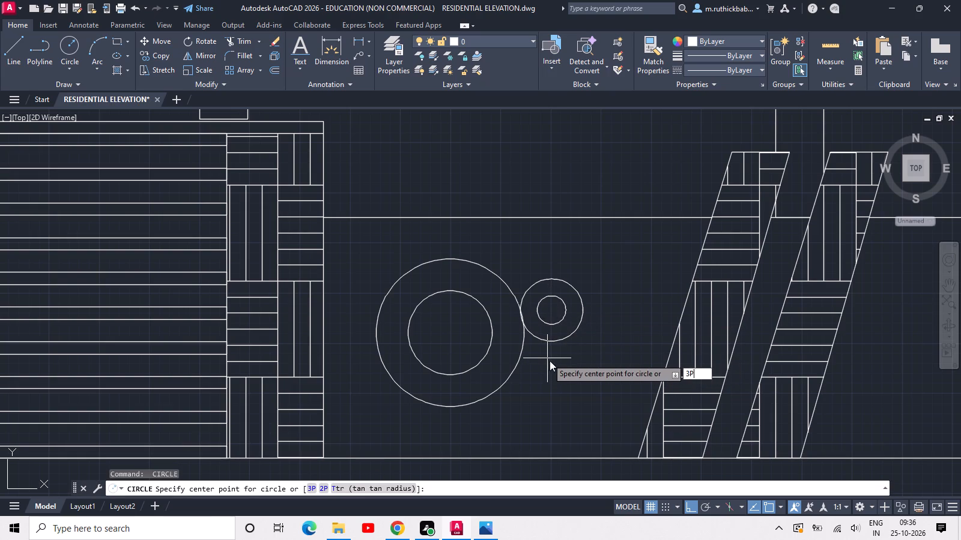
key("space")
left_click(501, 388)
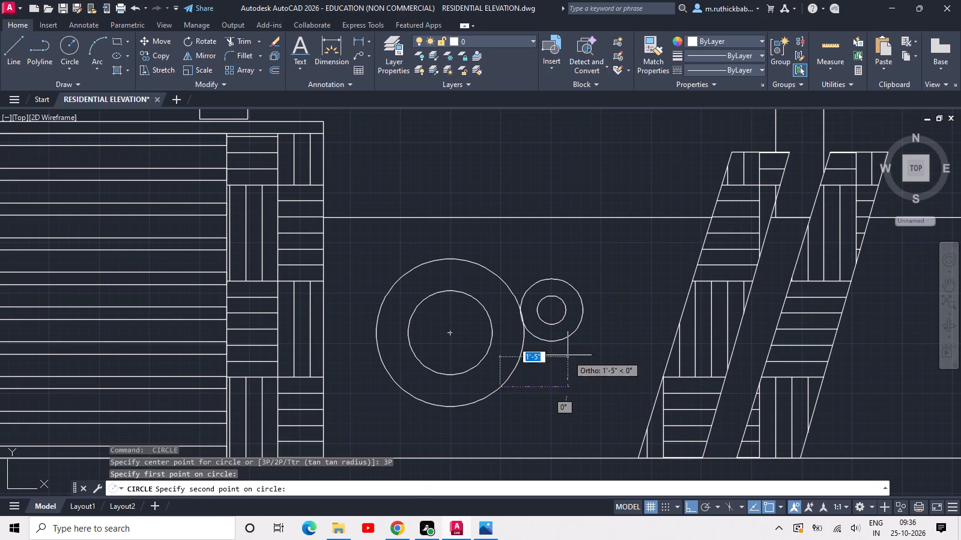
left_click(554, 343)
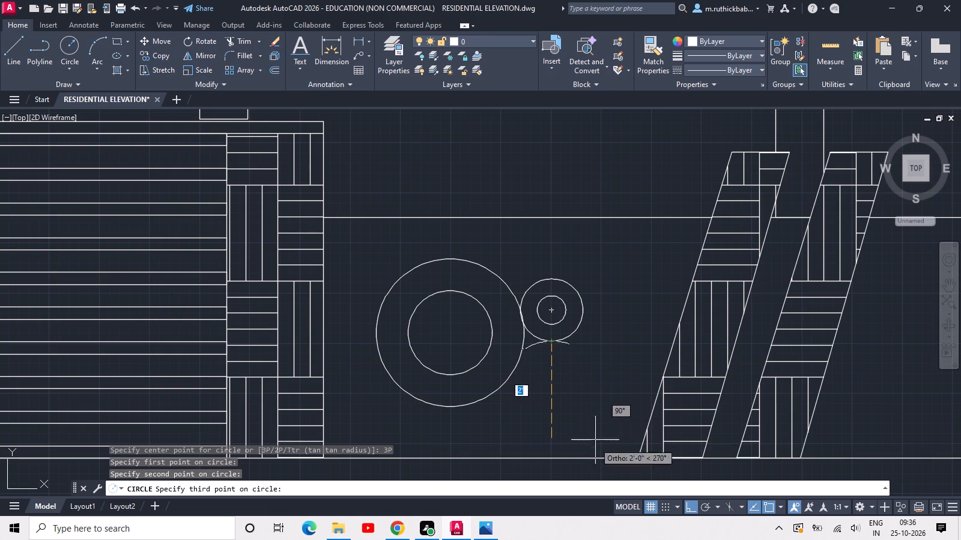
left_click(572, 394)
Move the three-point circle straight down so it sits just outside the large circle's lower right edge.
left_click(542, 394)
left_click(512, 415)
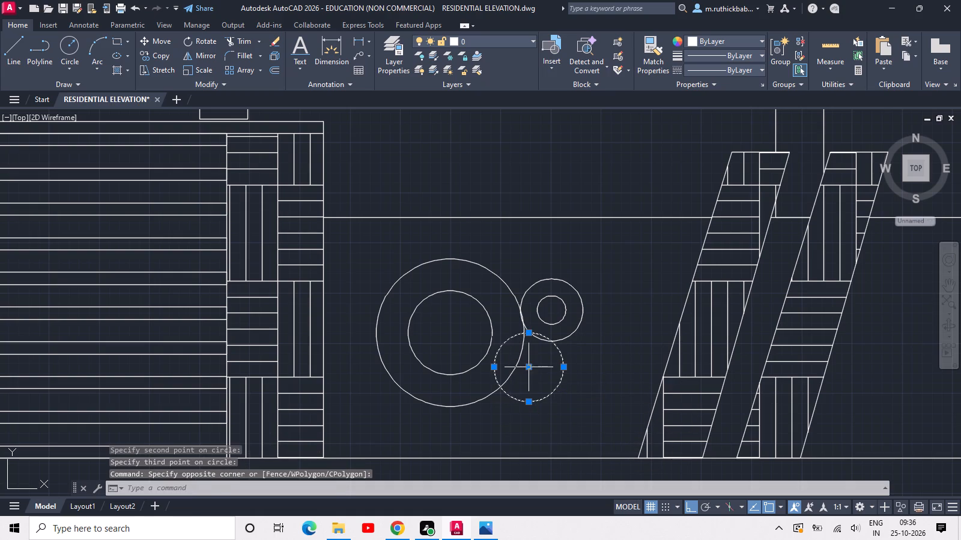
left_click(528, 367)
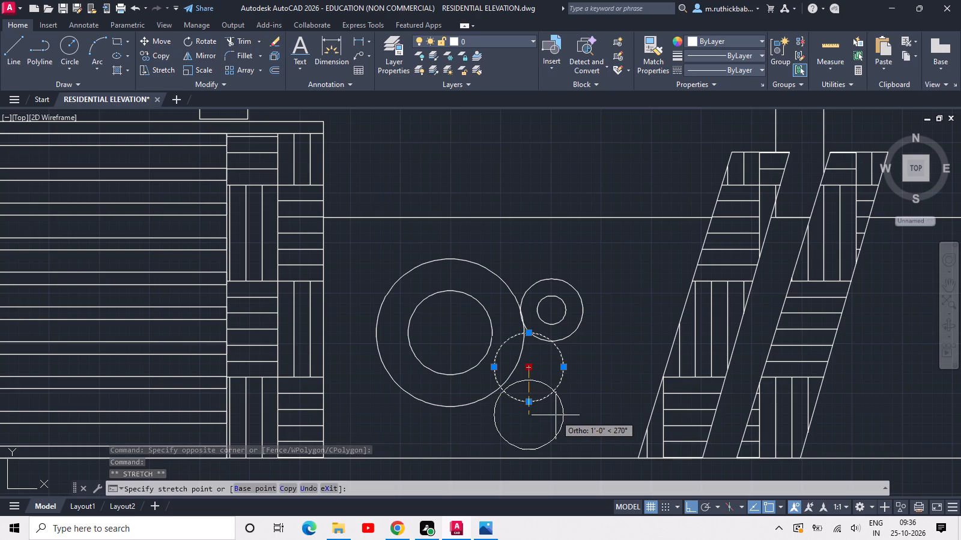
left_click(552, 409)
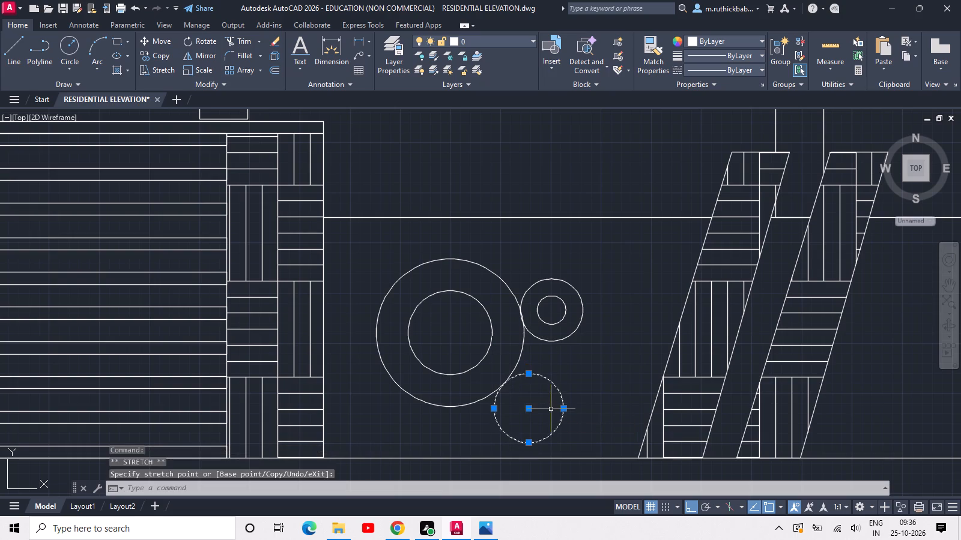
key("Escape")
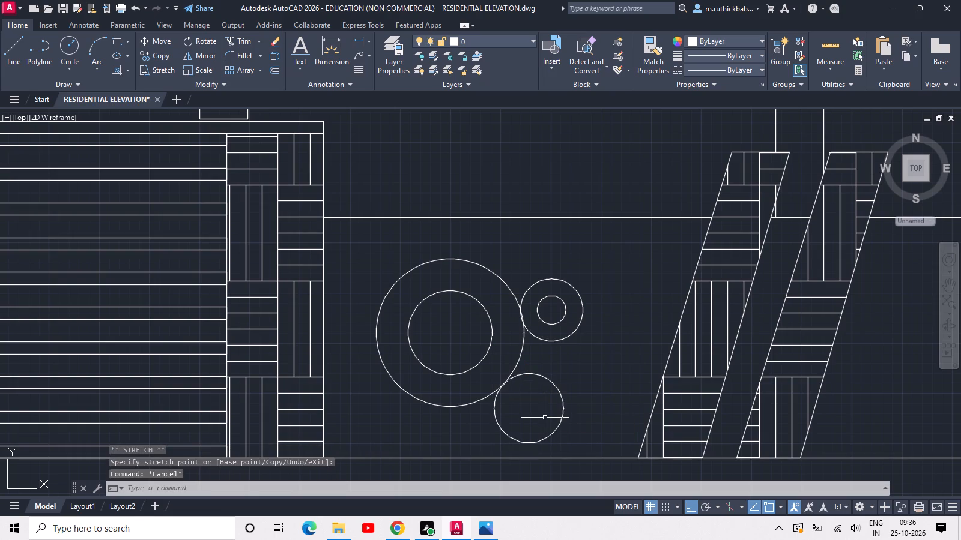
Draw a concentric circle about 4" in radius inside the lower small circle.
type("C")
key("space")
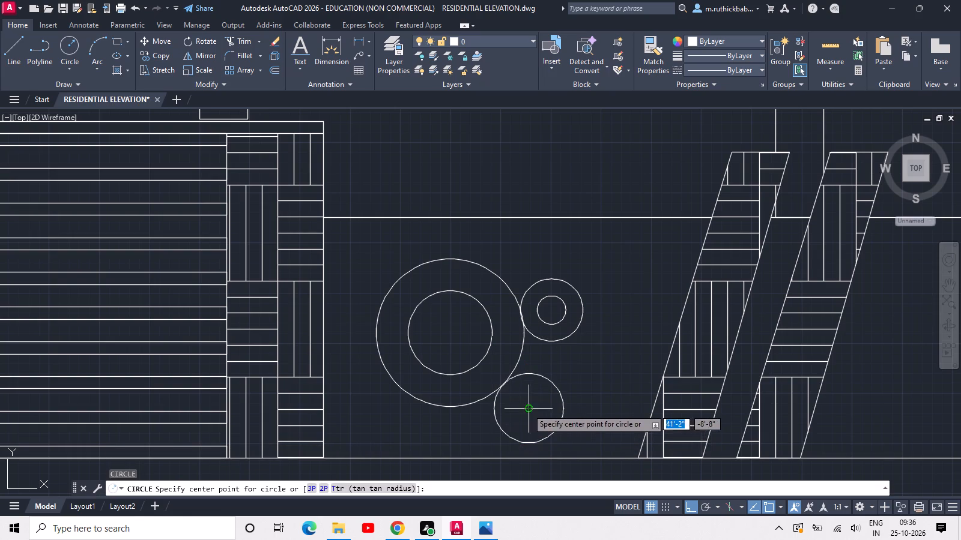
left_click(527, 409)
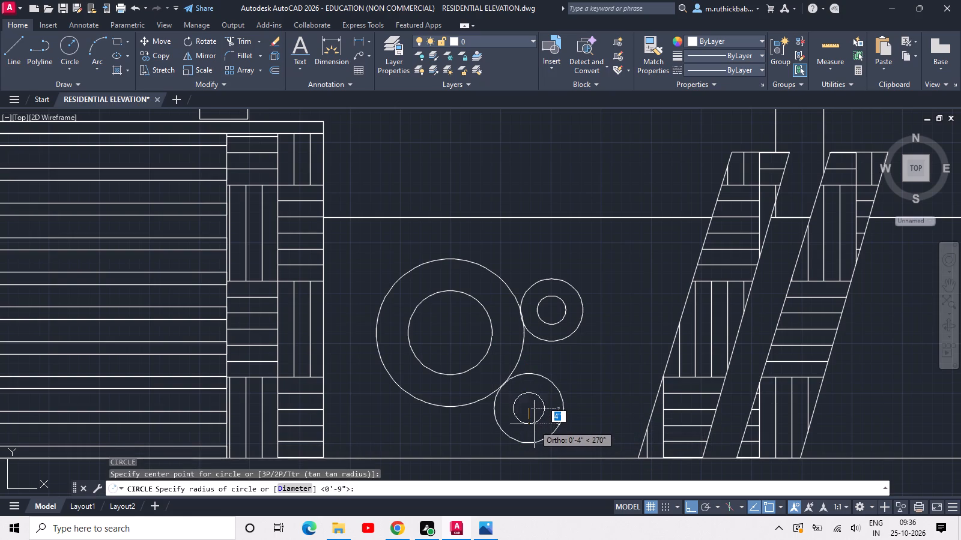
left_click(533, 424)
key("Escape")
Save the drawing with the circle motif added to the compound wall.
scroll(568, 403, "down", 2)
middle_click_drag(592, 397, 562, 359)
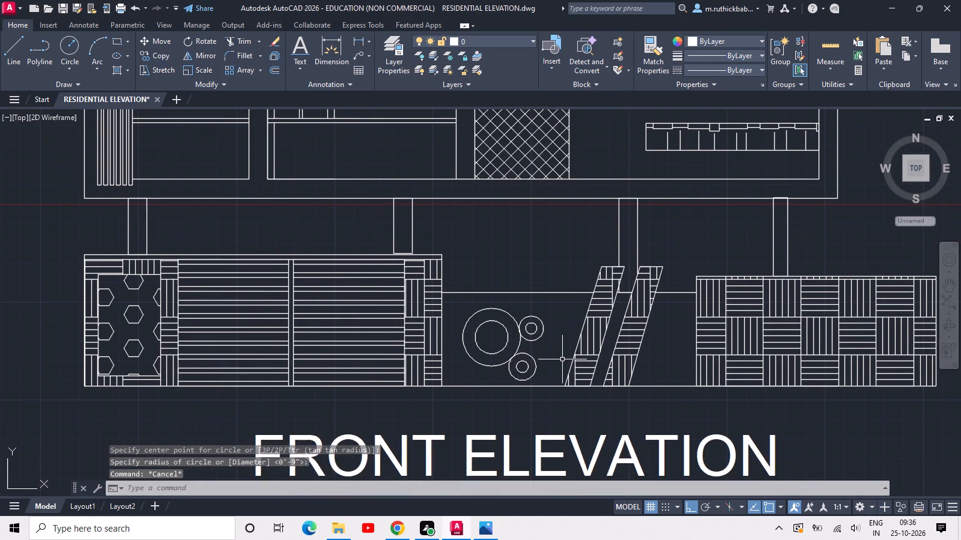
scroll(562, 359, "down", 1)
middle_click_drag(562, 359, 461, 421)
scroll(471, 410, "down", 1)
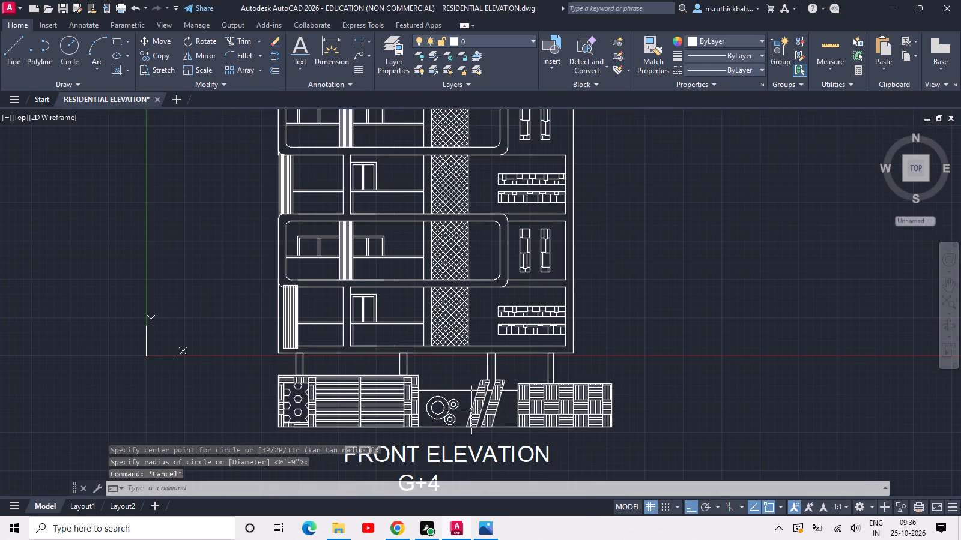
key("ctrl+s")
key("ctrl+s")
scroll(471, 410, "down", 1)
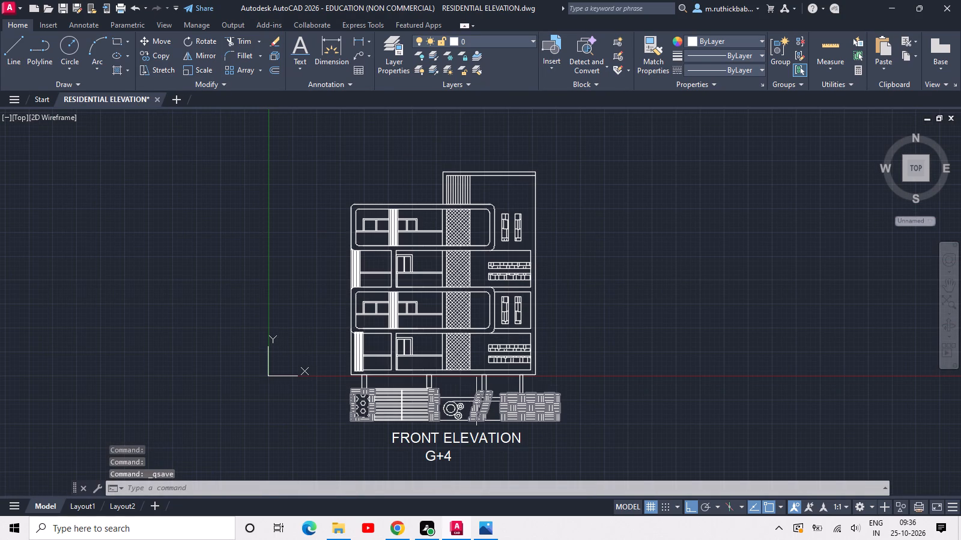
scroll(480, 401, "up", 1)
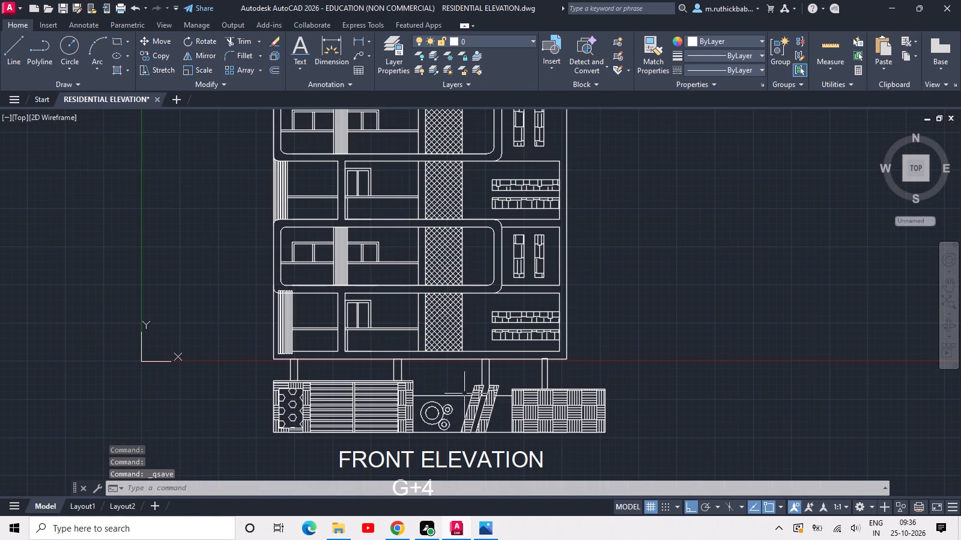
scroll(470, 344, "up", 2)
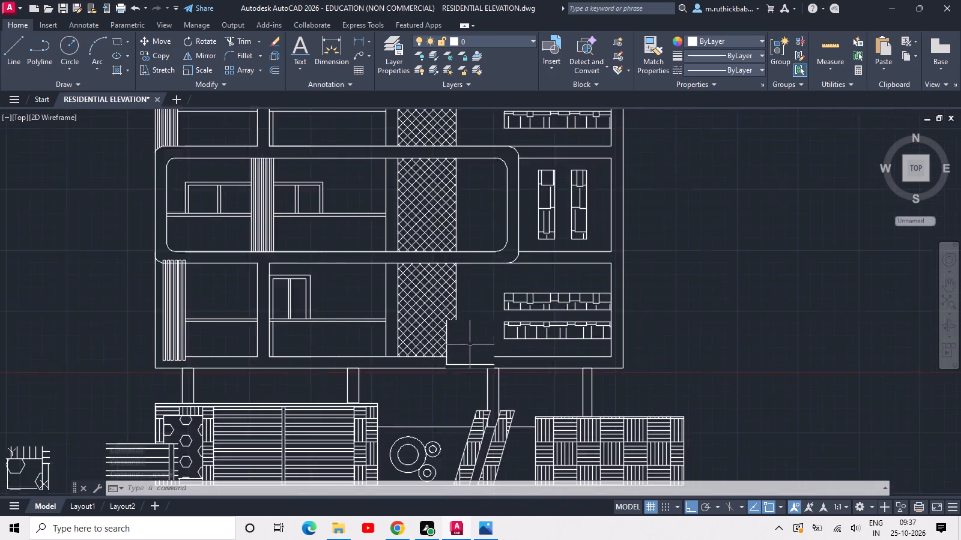
Examine the whole front elevation, from the compound wall up to the rooftop tower, for details still needing cleanup.
scroll(577, 310, "up", 2)
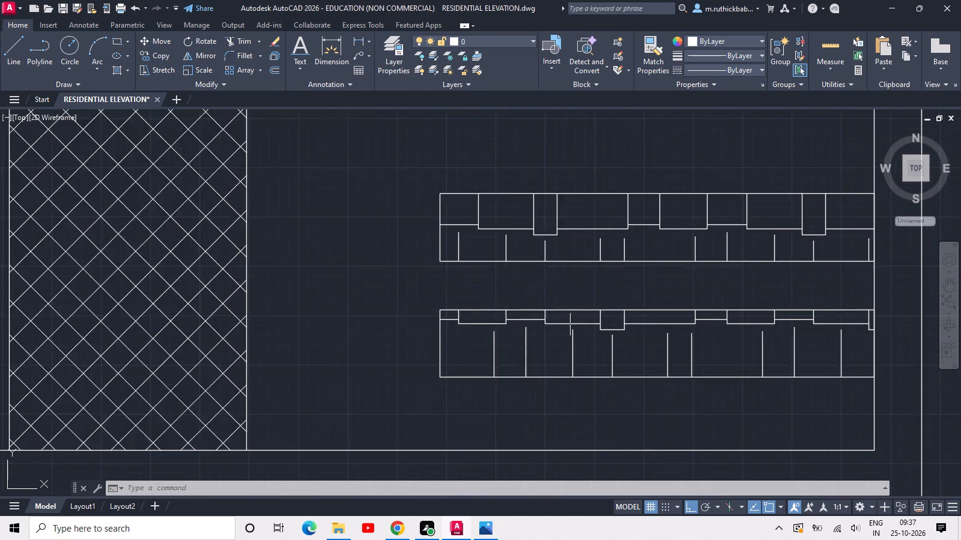
scroll(570, 311, "up", 1)
scroll(565, 319, "down", 4)
scroll(647, 316, "down", 2)
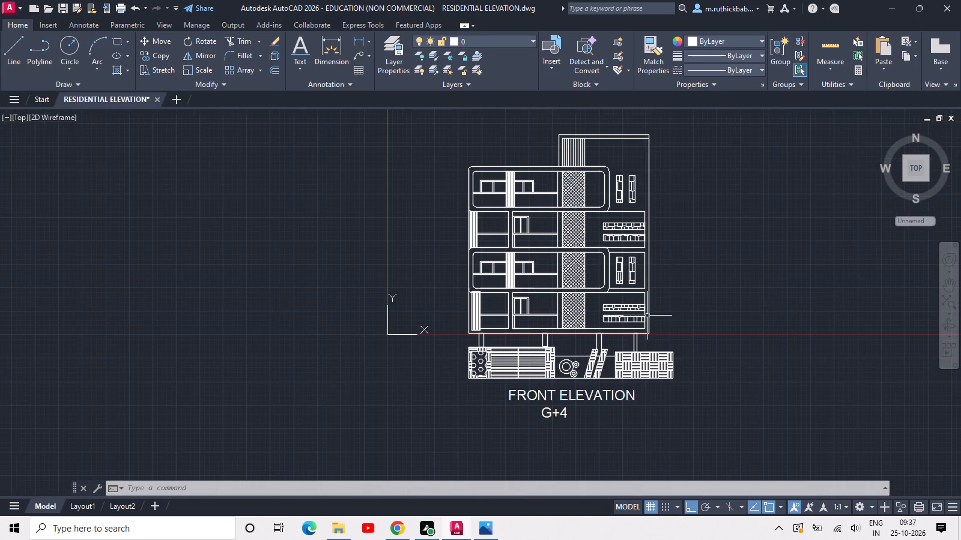
scroll(673, 385, "up", 1)
scroll(566, 373, "up", 2)
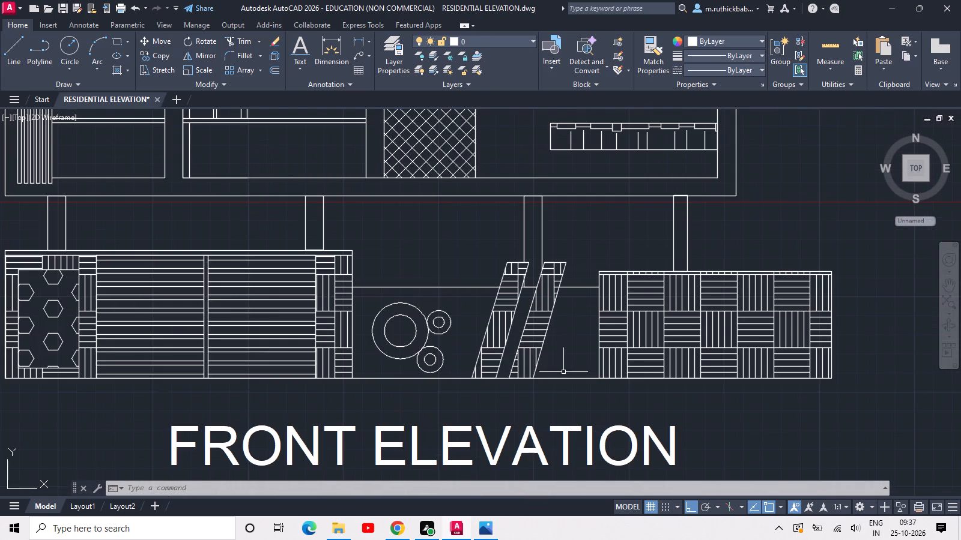
middle_click_drag(473, 365, 532, 366)
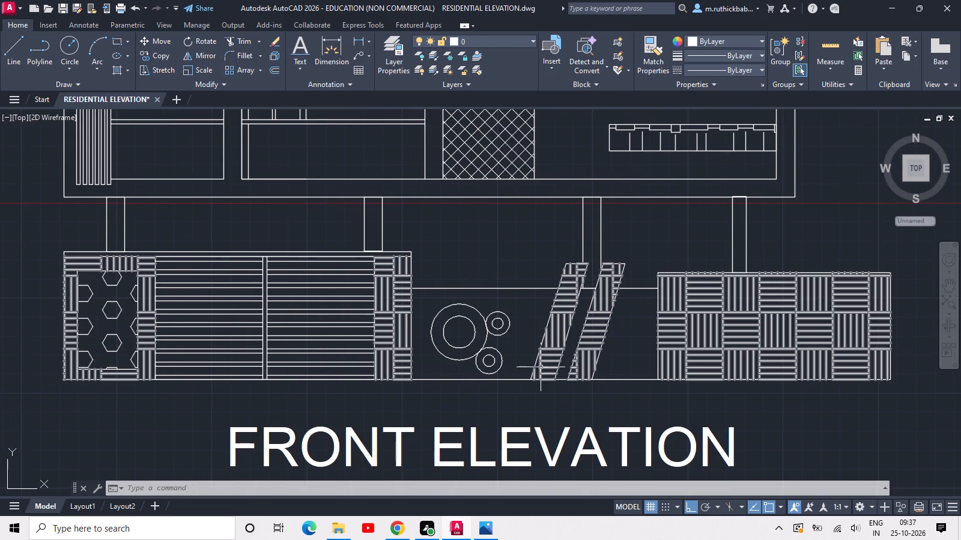
scroll(477, 356, "down", 1)
middle_click_drag(477, 355, 472, 391)
scroll(482, 383, "down", 1)
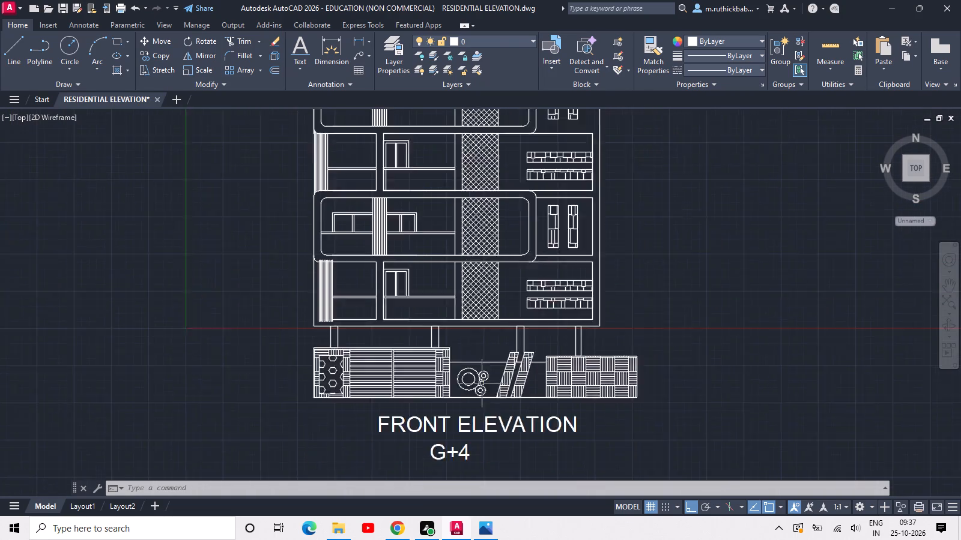
scroll(482, 383, "down", 1)
middle_click_drag(486, 337, 513, 404)
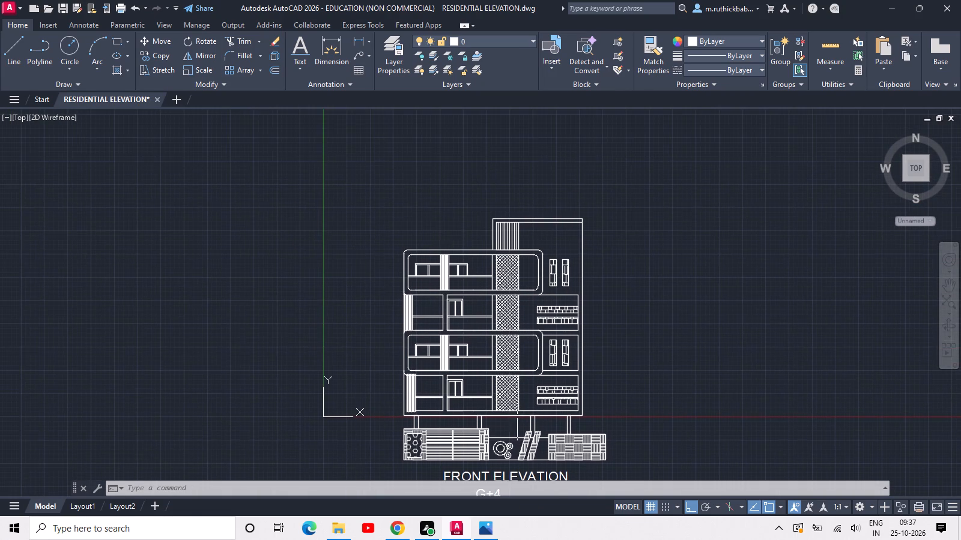
scroll(462, 242, "up", 4)
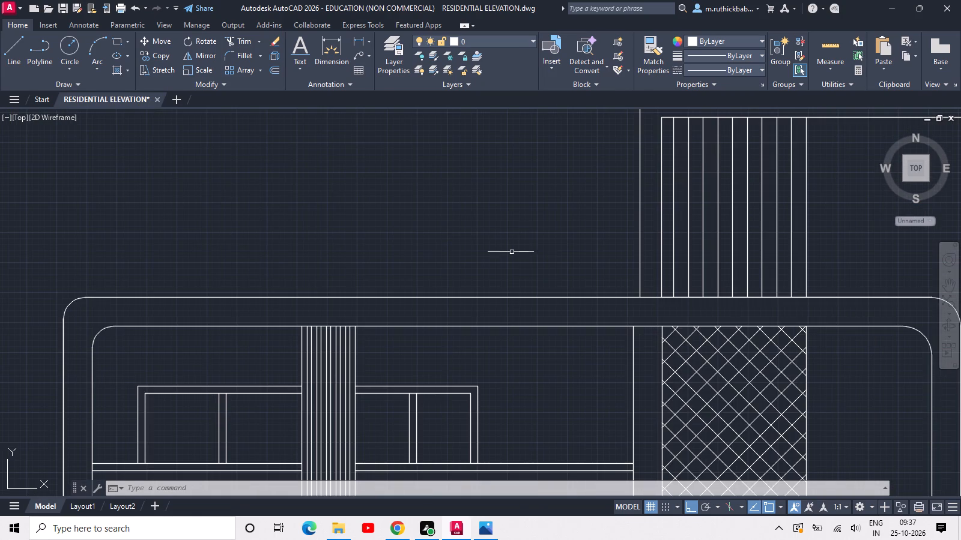
scroll(532, 253, "down", 2)
Trim the rooftop tower's inner top line in the five alternate gaps between the vertical strips, leaving five capped bars.
scroll(596, 196, "up", 4)
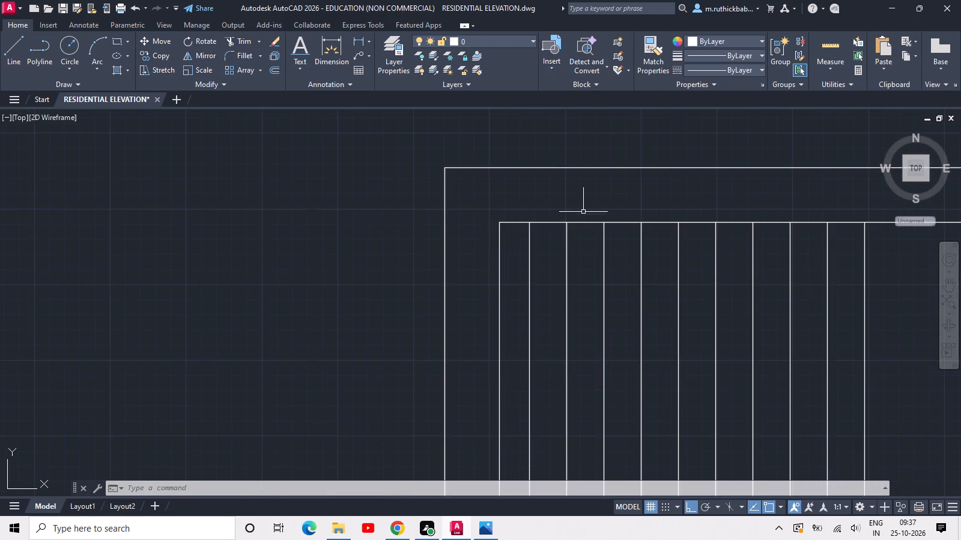
scroll(583, 212, "up", 2)
type("TR")
key("space")
left_click_drag(477, 218, 477, 221)
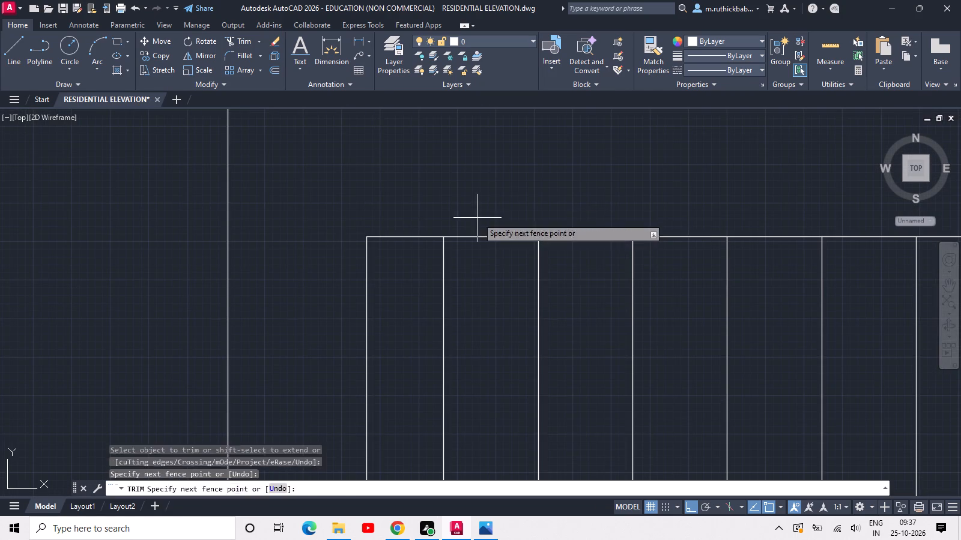
left_click_drag(477, 221, 477, 226)
left_click(486, 284)
left_click(652, 211)
left_click(675, 276)
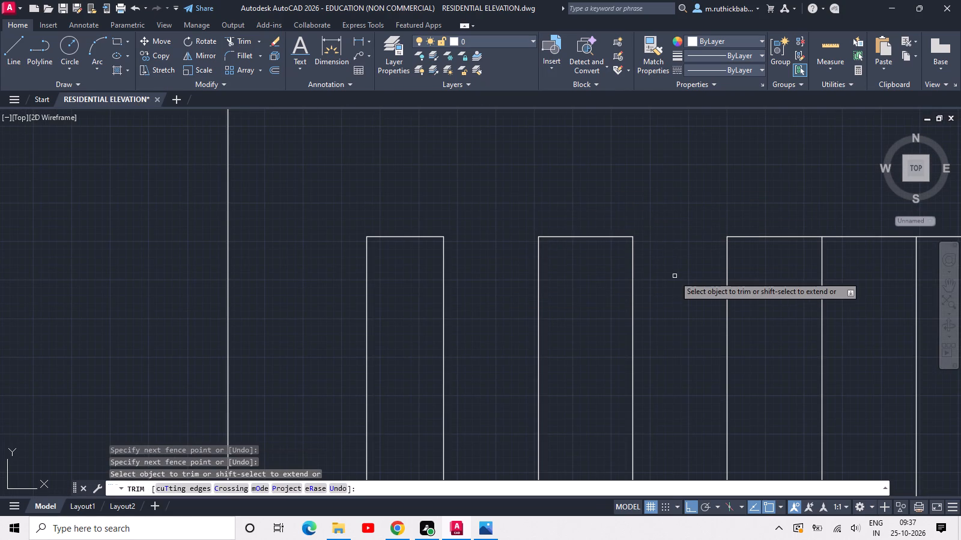
scroll(675, 276, "down", 2)
middle_click_drag(635, 277, 411, 251)
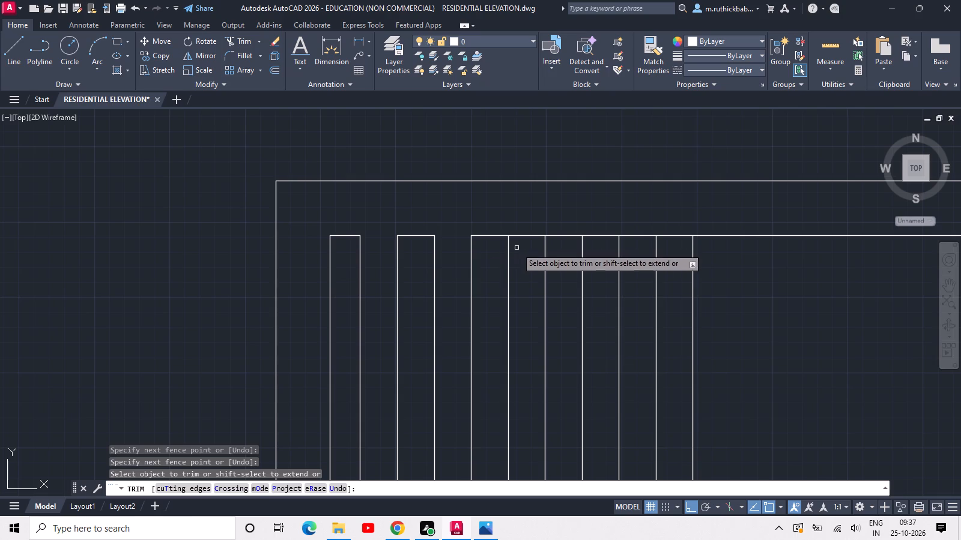
left_click(530, 238)
left_click(524, 210)
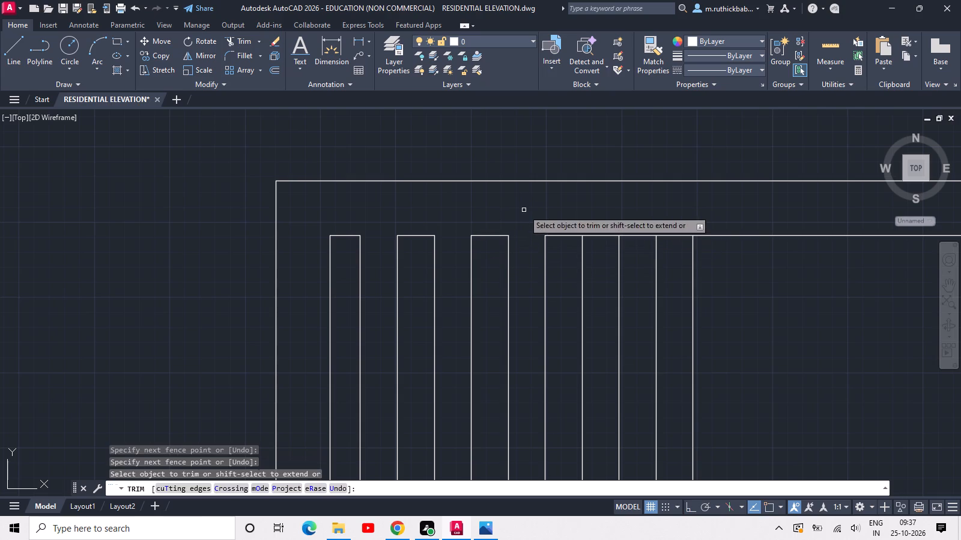
left_click_drag(593, 221, 595, 235)
left_click(601, 259)
left_click(678, 223)
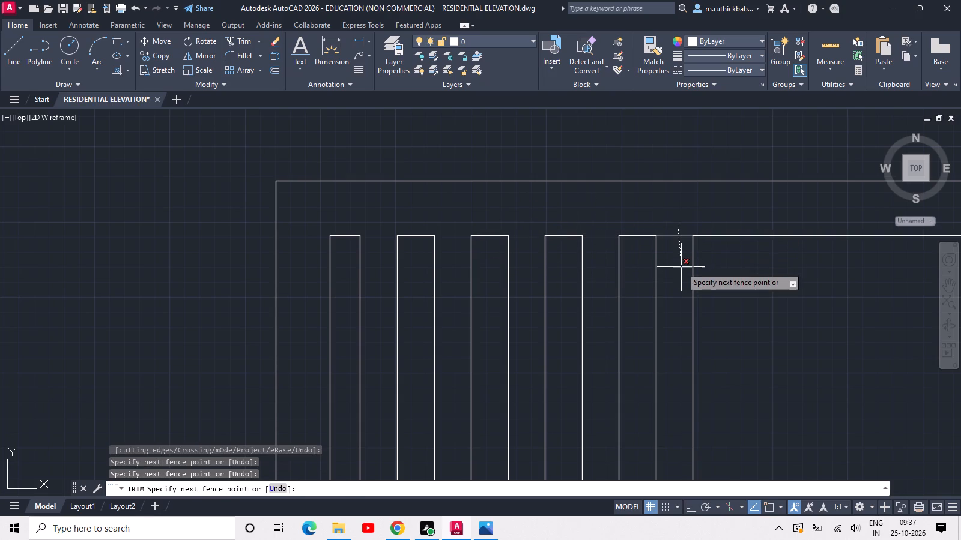
left_click(681, 268)
Trim the rounded balcony frame's top edge in the same five gaps at the feet of the tower's vertical bars.
scroll(681, 264, "down", 2)
scroll(559, 440, "up", 2)
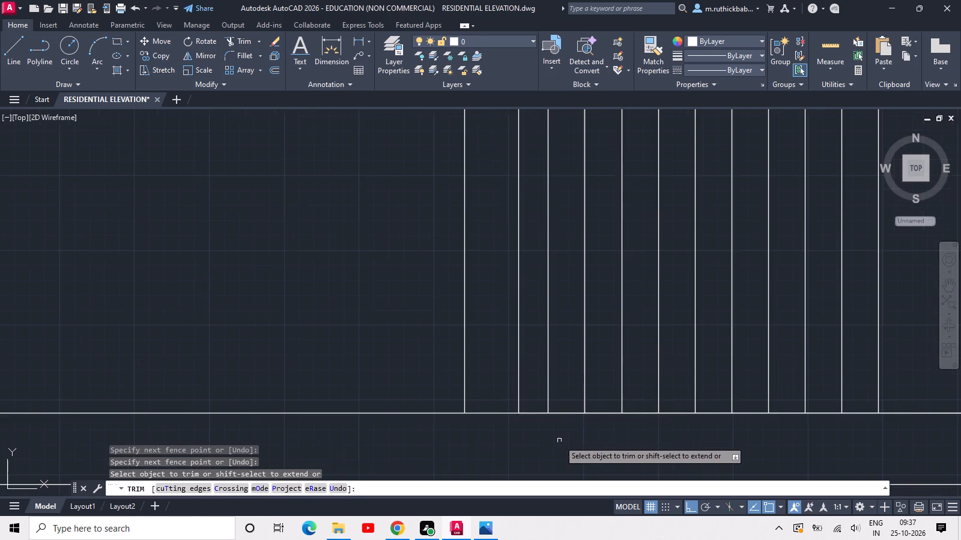
scroll(538, 427, "down", 2)
left_click(551, 426)
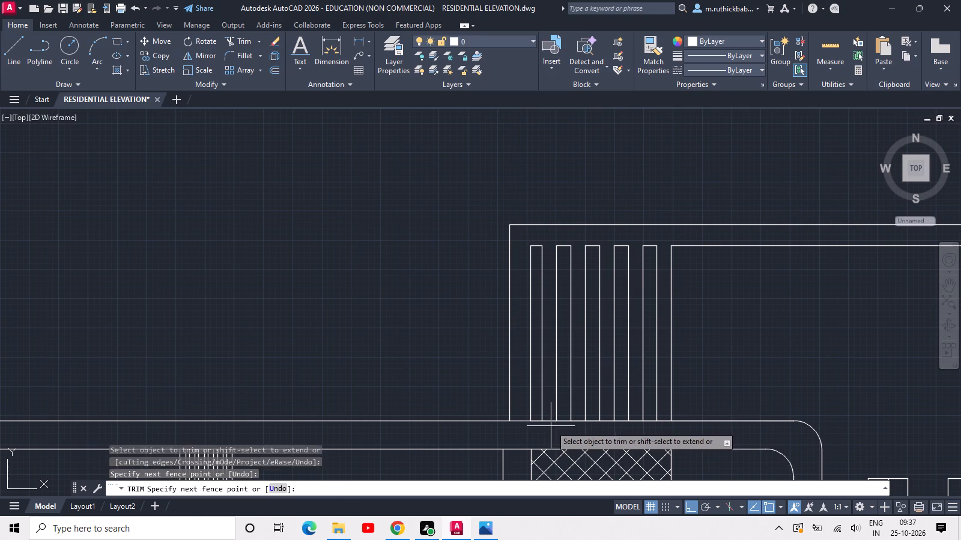
left_click(553, 412)
scroll(566, 424, "up", 2)
left_click(599, 430)
left_click(596, 396)
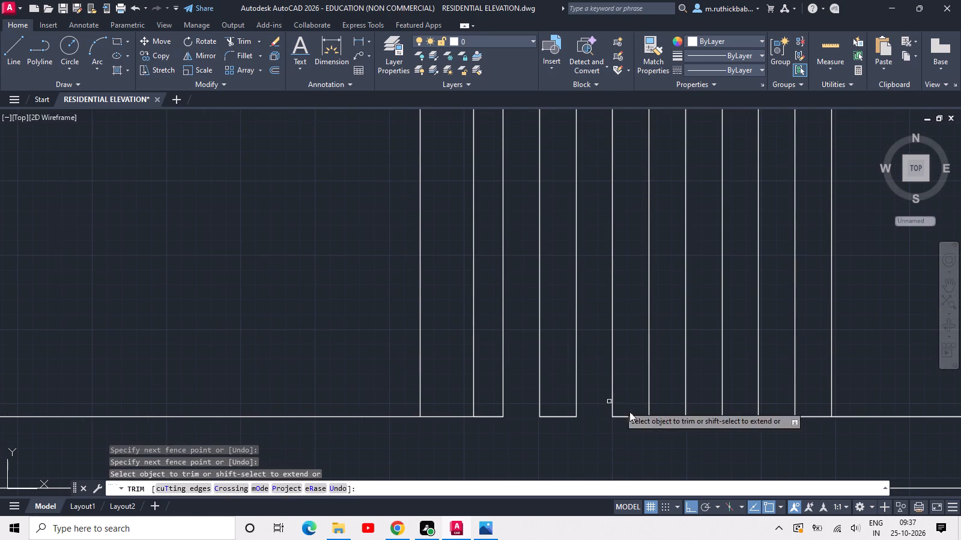
left_click(682, 427)
left_click(680, 395)
left_click_drag(746, 431, 744, 426)
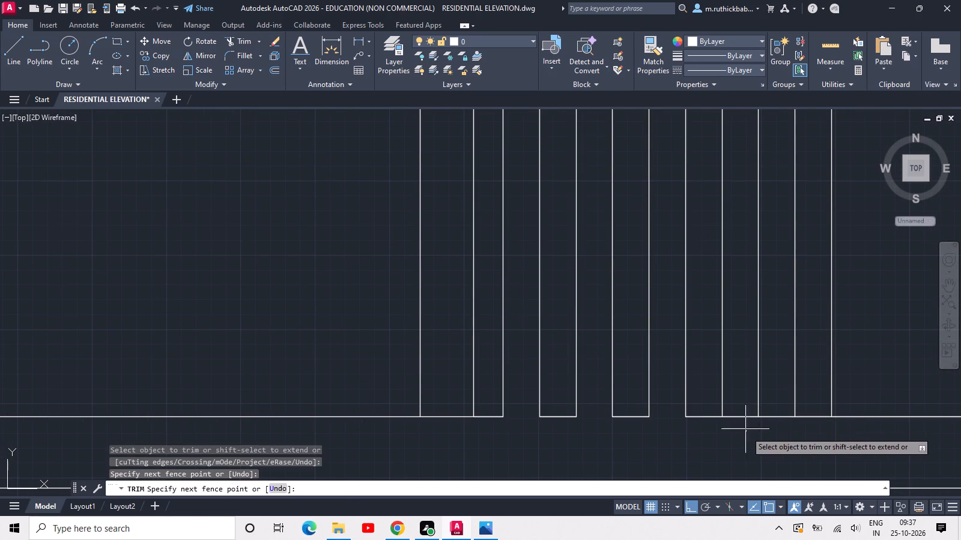
left_click_drag(744, 426, 742, 416)
left_click(737, 385)
left_click(824, 424)
left_click(808, 388)
scroll(808, 388, "down", 1)
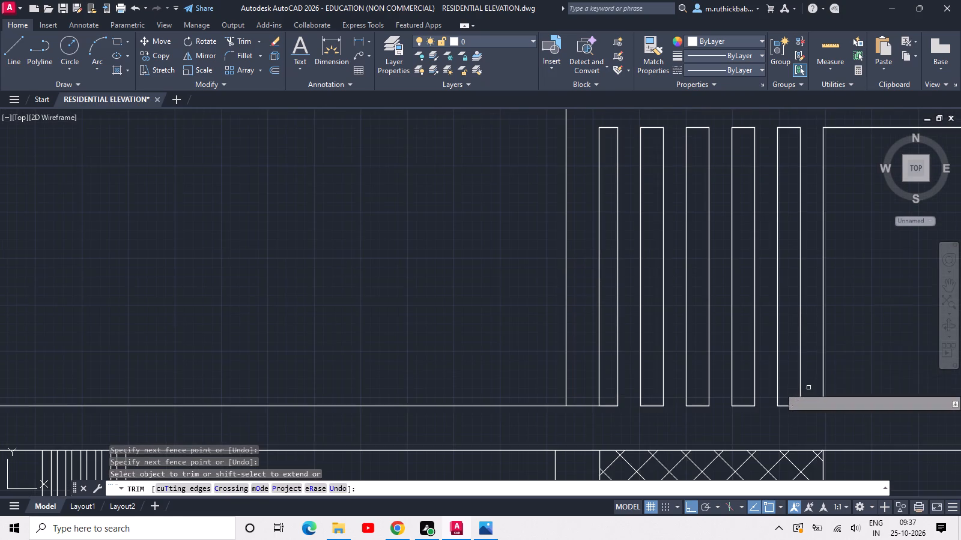
middle_click_drag(860, 325, 727, 346)
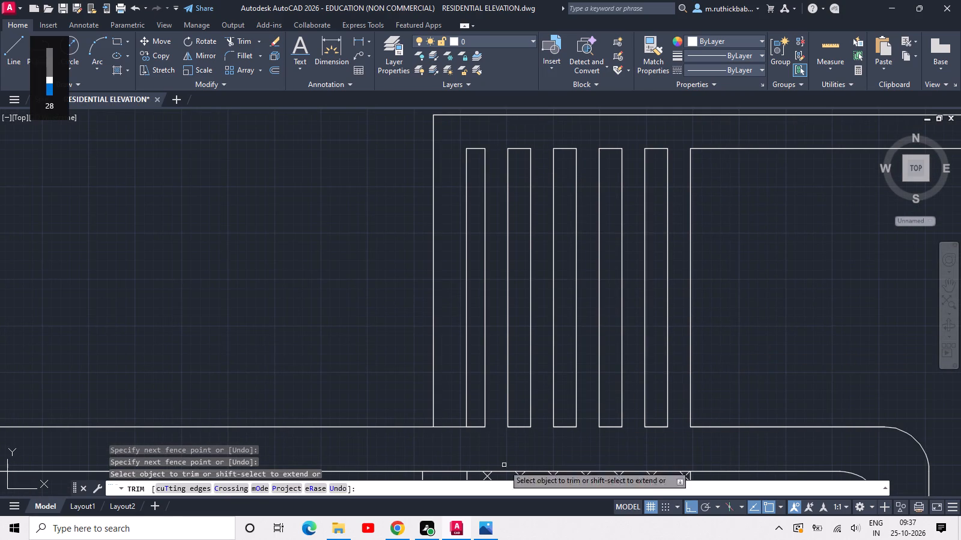
key("space")
Trim the frame's top edge between the tower's left wall and the first vertical bar.
key("space")
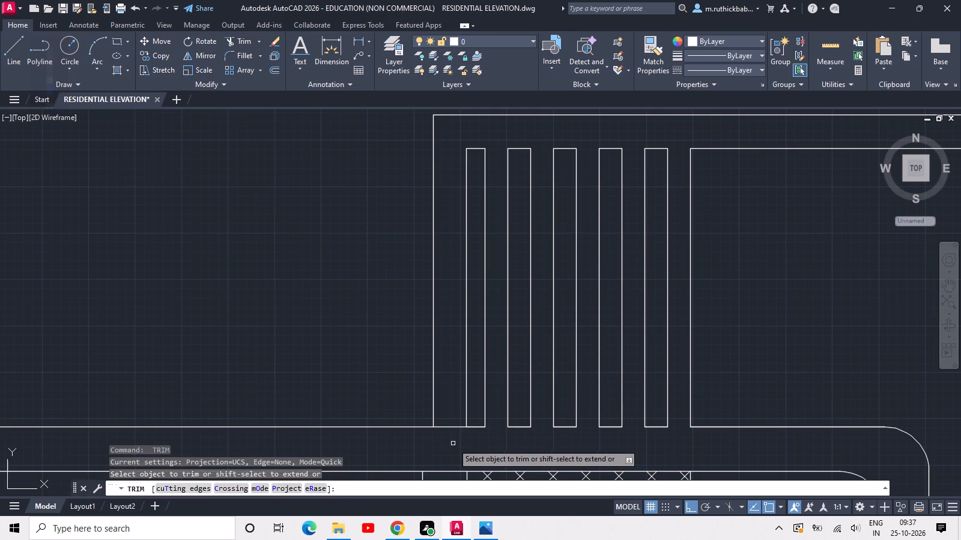
left_click(453, 443)
left_click(452, 410)
scroll(452, 410, "down", 2)
key("Escape")
key("Escape")
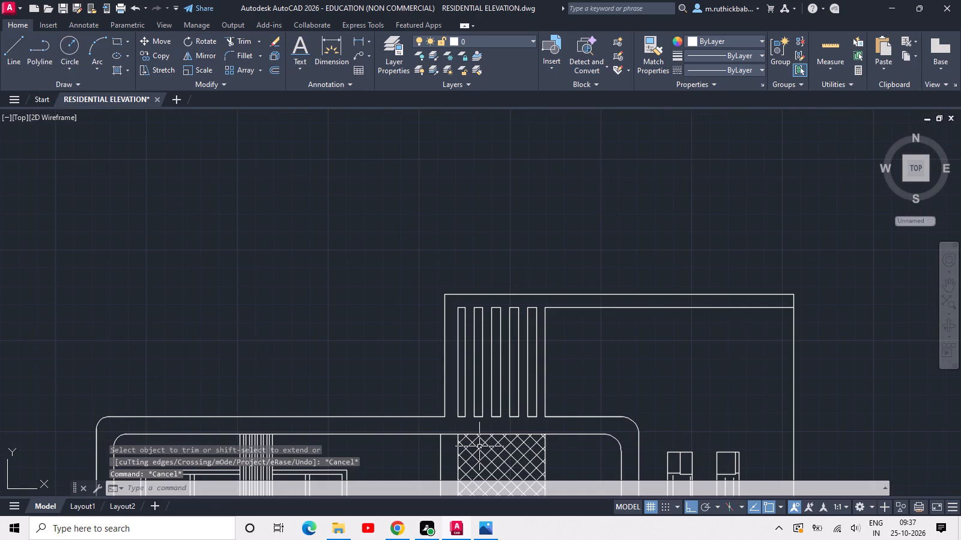
Save the drawing with the trimmed tower bars.
key("ctrl+s")
key("ctrl+s")
Extend the vertical line just right of the last tower bar up to the tower's outer top edge.
middle_click_drag(480, 442, 502, 318)
scroll(502, 318, "down", 2)
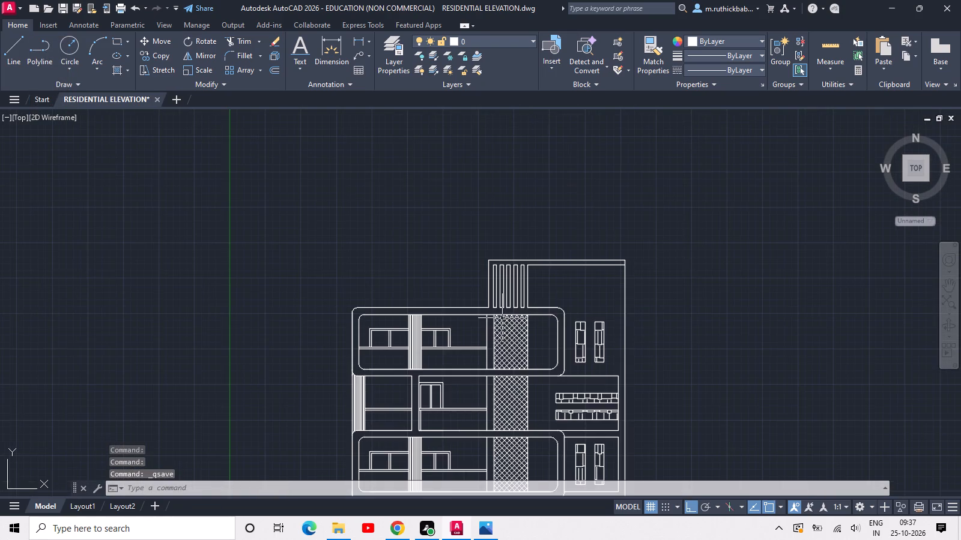
middle_click_drag(521, 346, 494, 301)
scroll(598, 244, "up", 1)
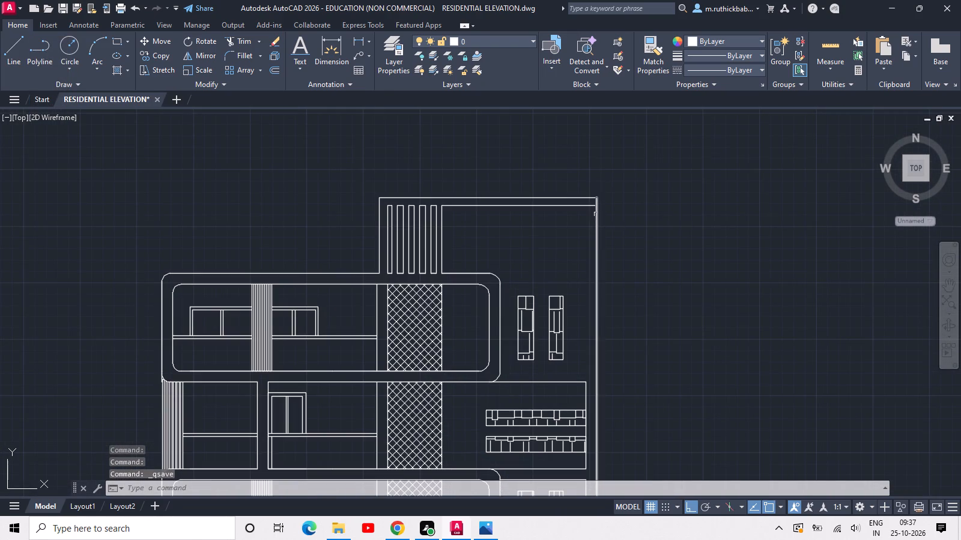
scroll(591, 202, "up", 2)
middle_click_drag(301, 230, 457, 266)
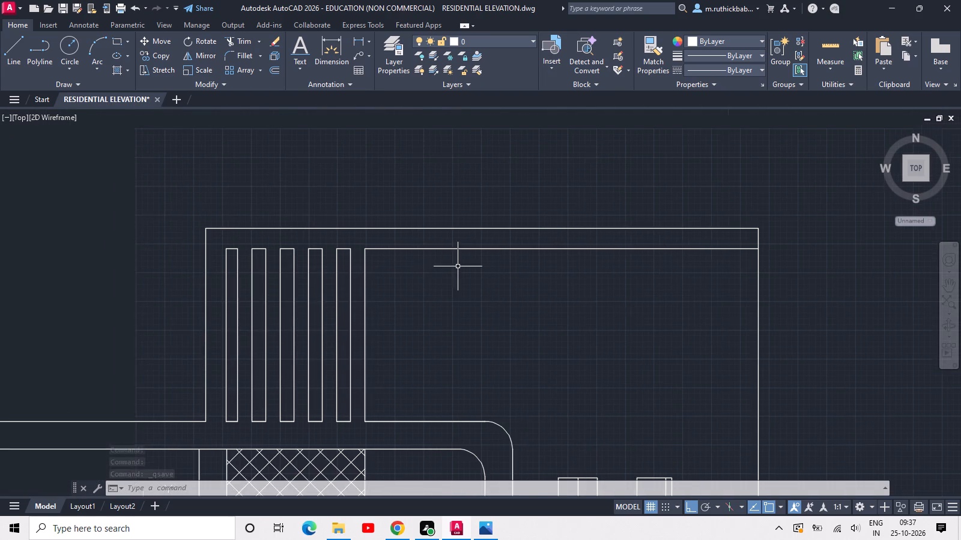
scroll(359, 258, "up", 2)
type("EX")
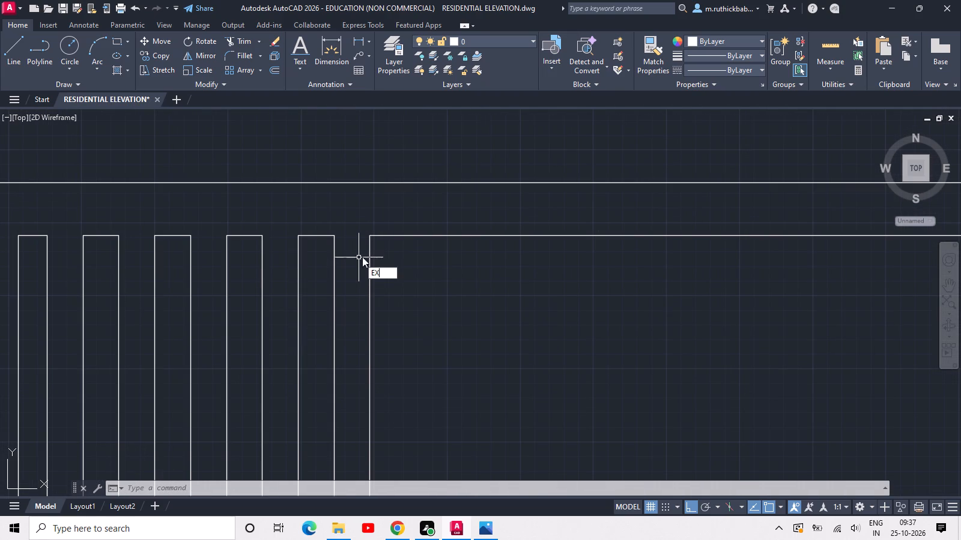
key("space")
left_click(369, 253)
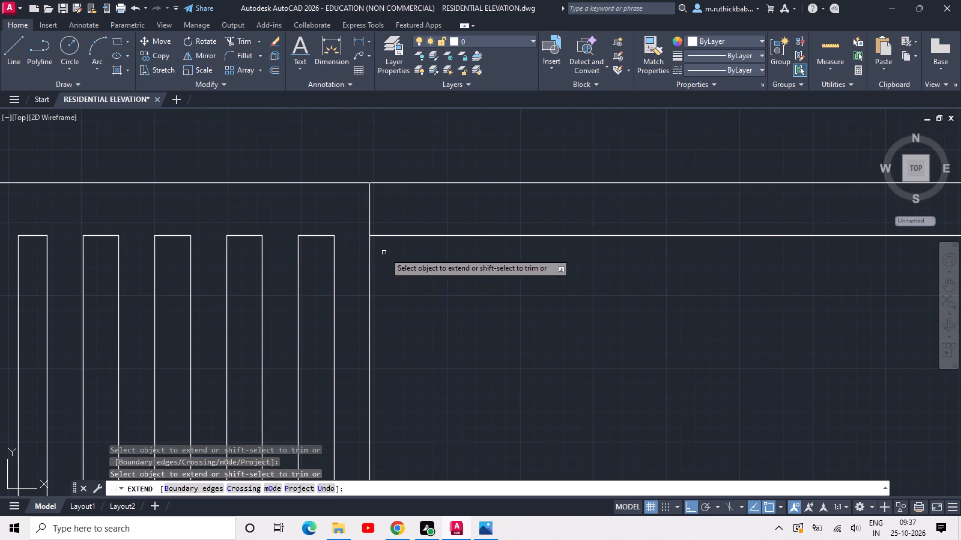
key("Escape")
Erase the inner horizontal line below the tower's top edge, right of the extended vertical line.
left_click(497, 267)
left_click(464, 235)
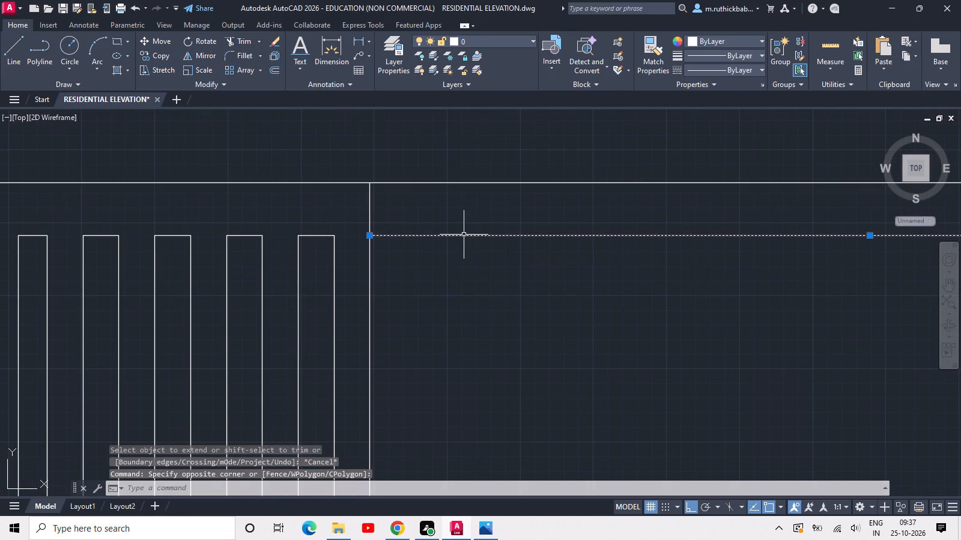
key("Delete")
key("Delete")
Draw a 6" horizontal line from the last bar's top right corner to the vertical line beside it.
scroll(464, 235, "down", 3)
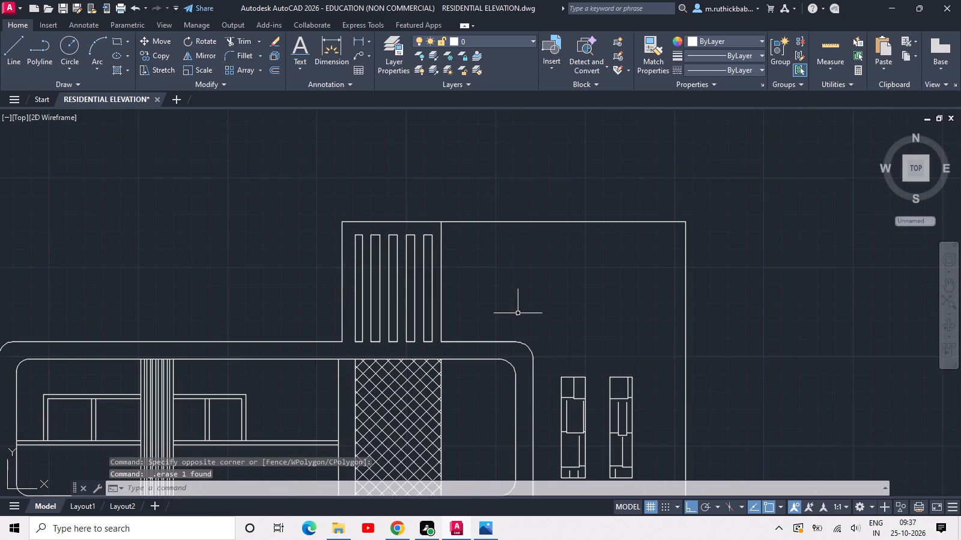
scroll(519, 314, "down", 1)
middle_click_drag(519, 314, 520, 301)
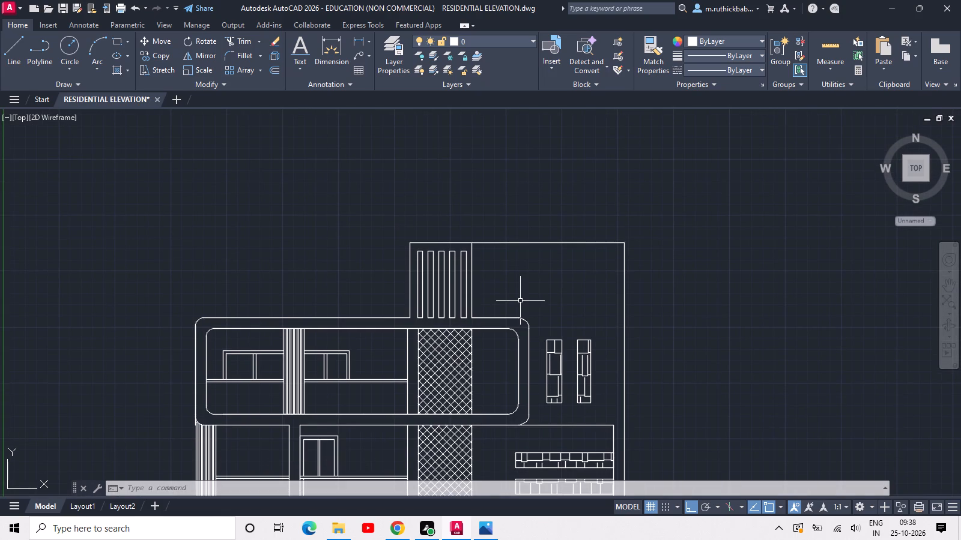
scroll(430, 250, "up", 3)
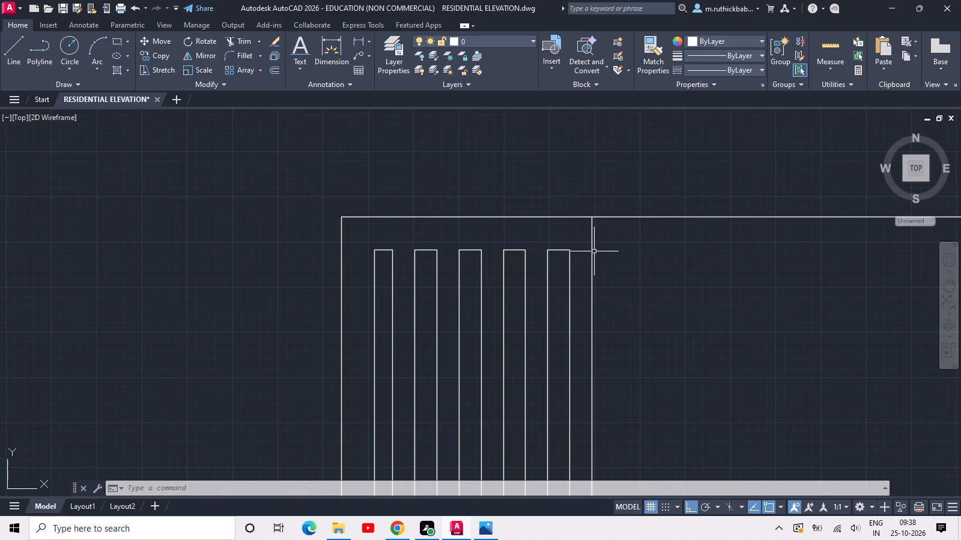
scroll(592, 251, "up", 2)
type("L")
key("space")
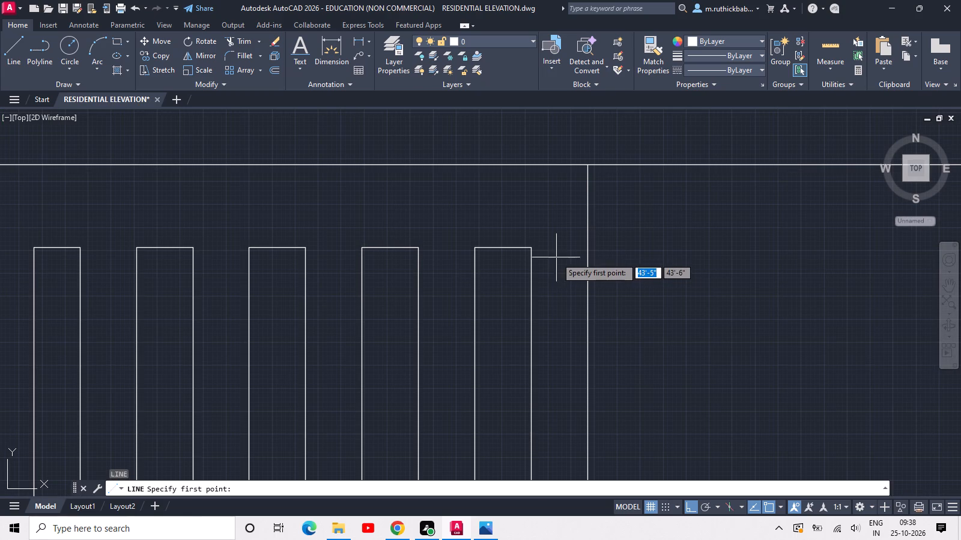
left_click(534, 250)
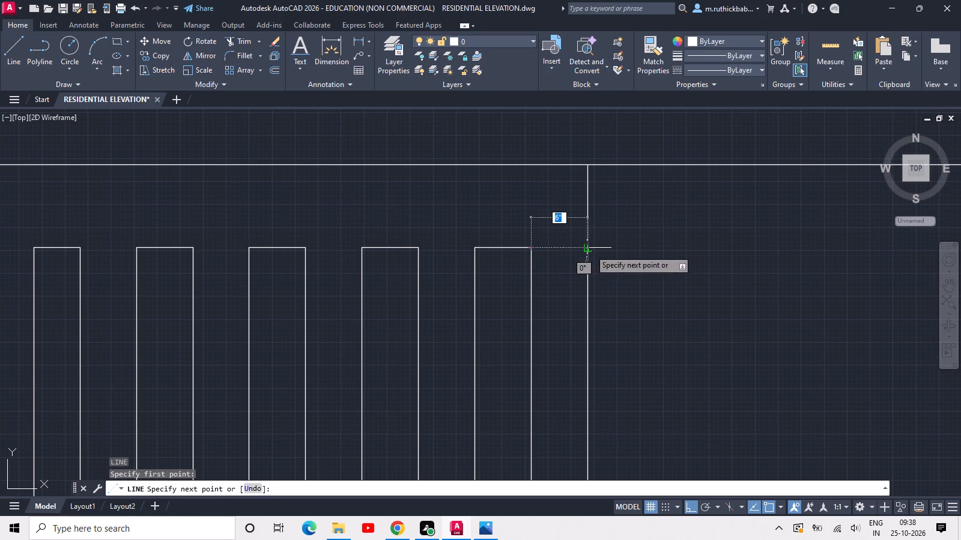
left_click(590, 250)
key("Escape")
Trim away the vertical line beside the last bar below the new short horizontal line.
type("TR")
key("space")
left_click_drag(614, 289, 594, 306)
left_click(570, 318)
scroll(570, 319, "down", 3)
key("Escape")
Draw a horizontal line from the last bar's bottom right corner to the start of the balcony frame's top edge.
middle_click_drag(664, 296, 665, 246)
scroll(596, 448, "up", 1)
scroll(554, 421, "up", 2)
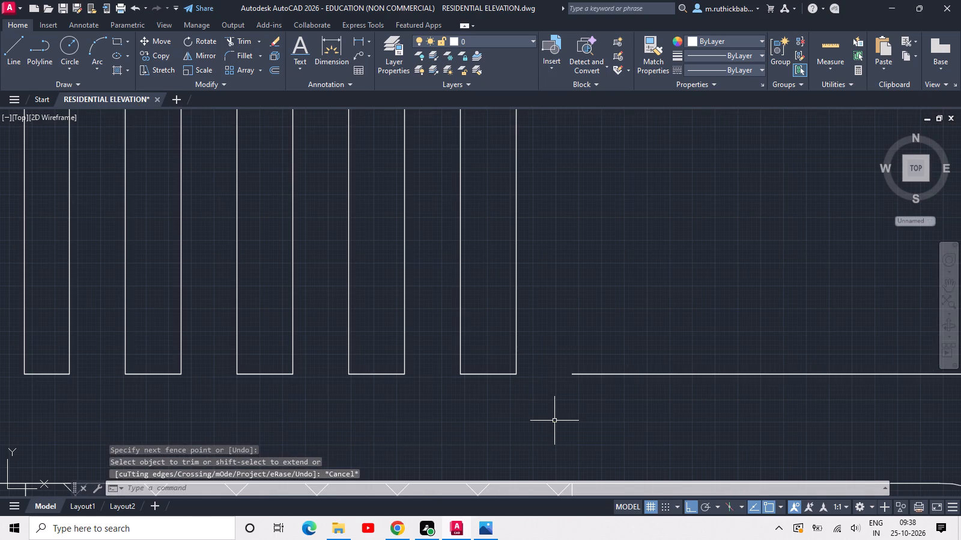
key("l")
key("space")
left_click_drag(515, 371, 526, 372)
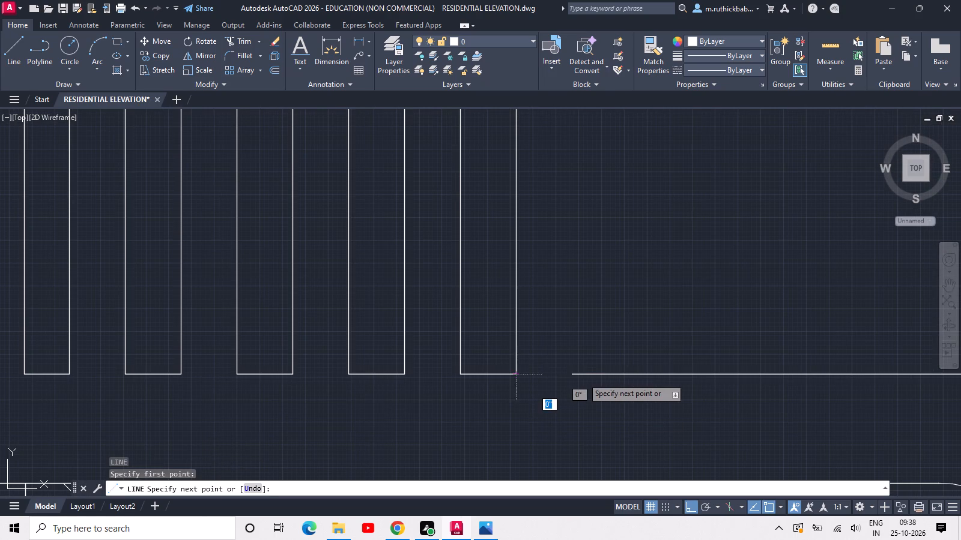
left_click(573, 377)
key("Escape")
scroll(573, 377, "down", 3)
scroll(618, 346, "down", 2)
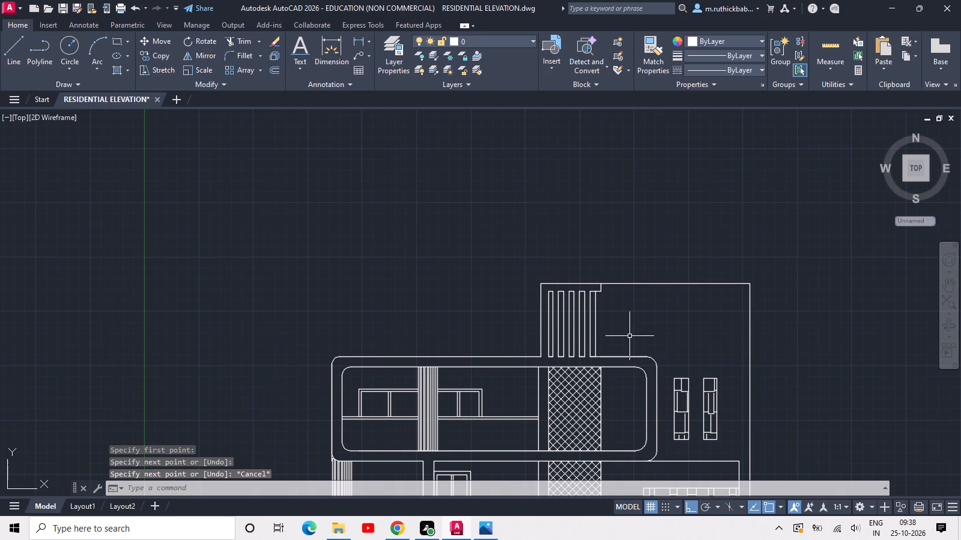
Examine the whole front elevation, from the rooftop tower down to the compound wall and title.
middle_click_drag(629, 336, 598, 311)
scroll(596, 299, "down", 2)
middle_click_drag(608, 355, 592, 307)
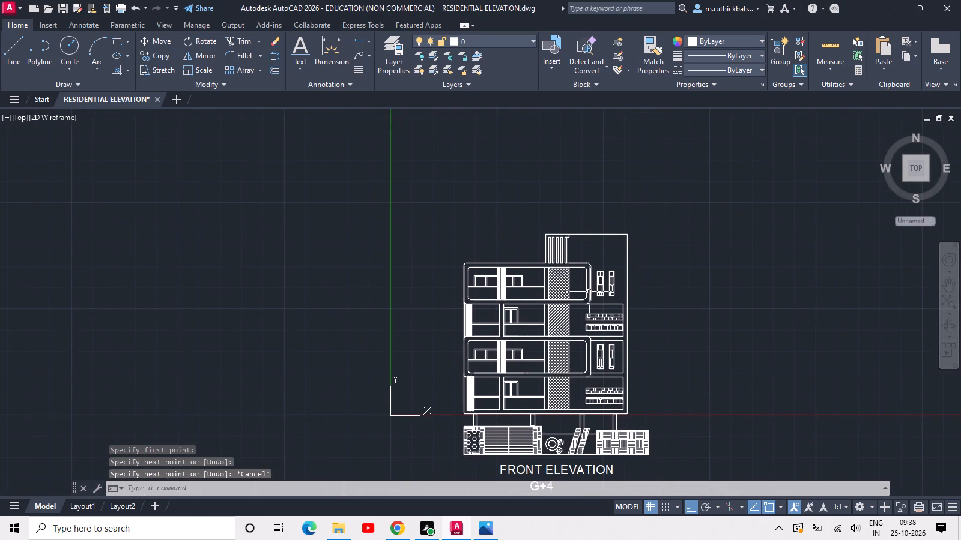
middle_click_drag(589, 292, 563, 269)
scroll(589, 349, "up", 1)
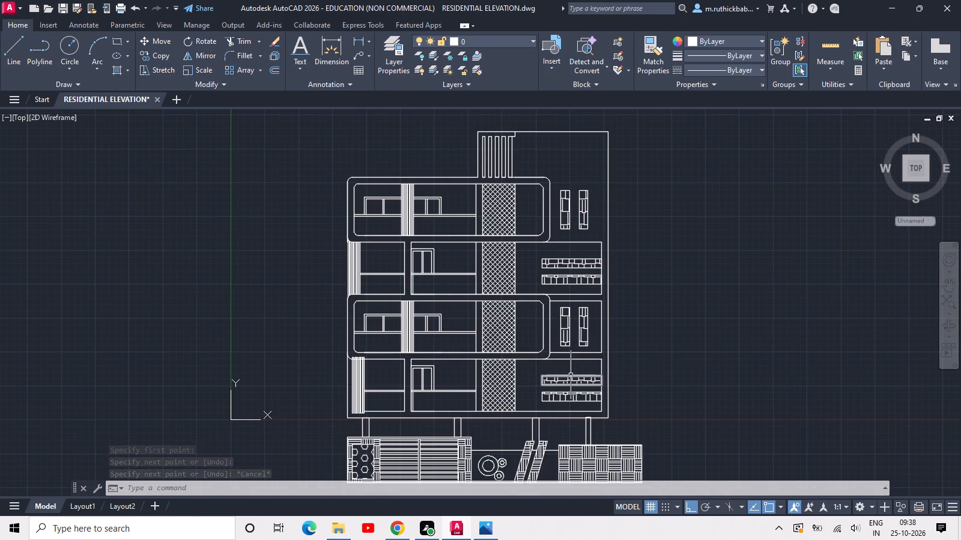
scroll(502, 436, "down", 1)
middle_click_drag(502, 436, 462, 386)
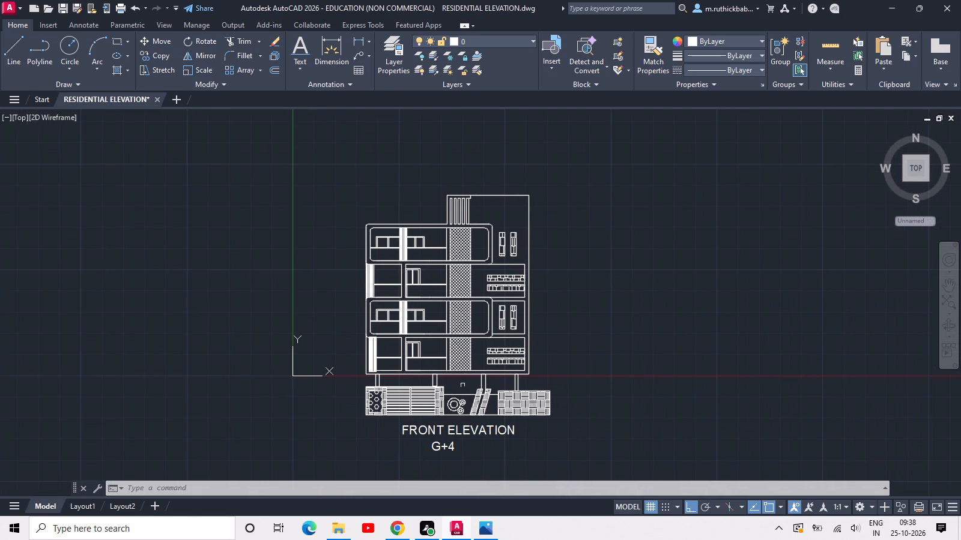
scroll(408, 386, "up", 2)
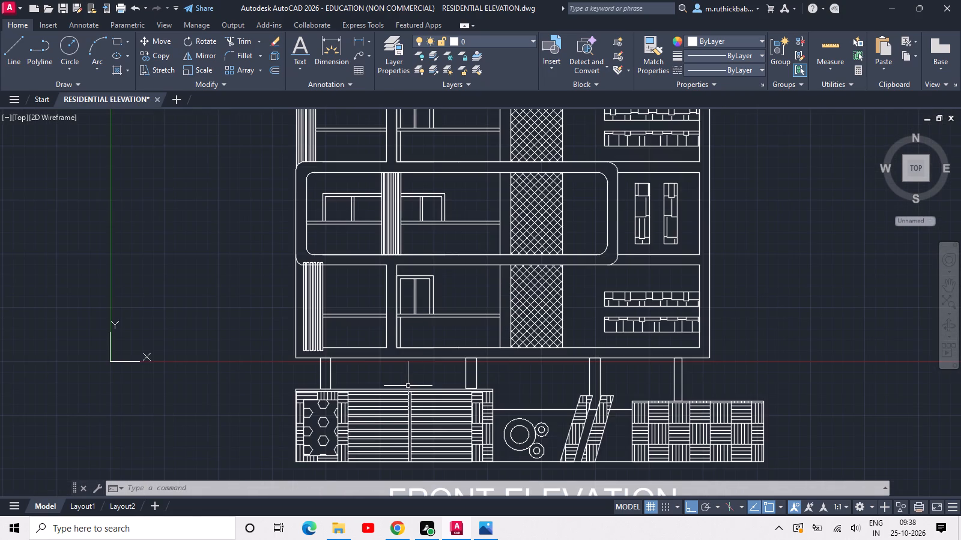
scroll(348, 347, "down", 1)
middle_click_drag(350, 346, 369, 403)
scroll(393, 400, "down", 1)
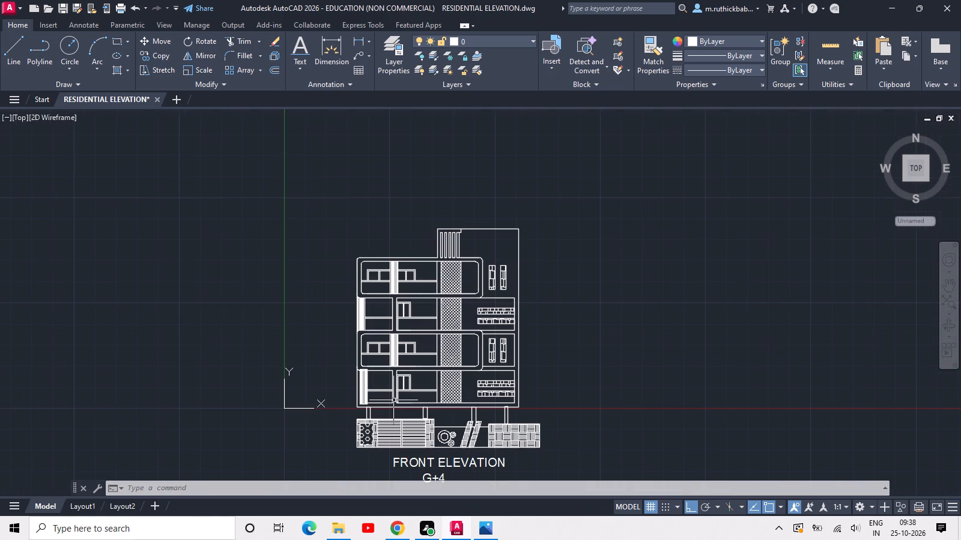
Save the residential elevation drawing.
key("r")
key("Escape")
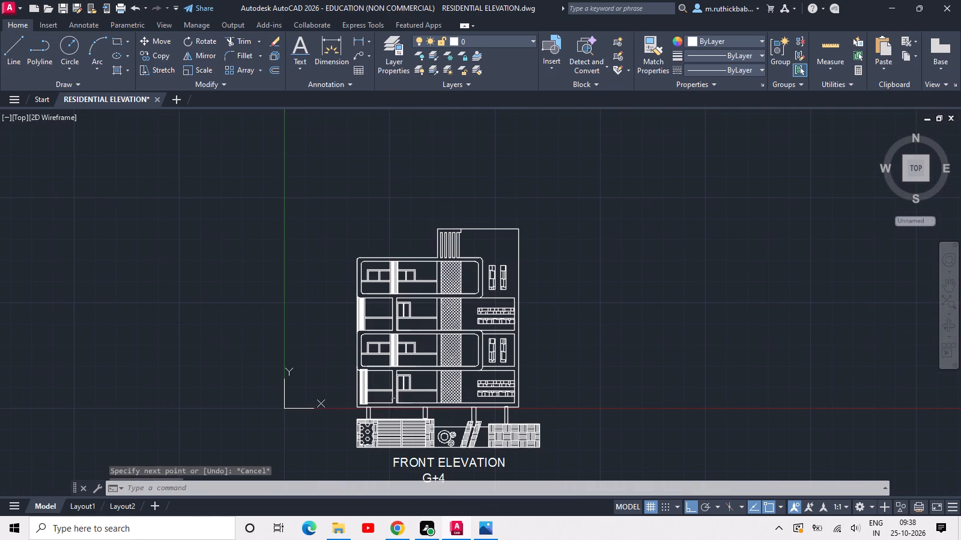
key("ctrl+s")
key("ctrl+s")
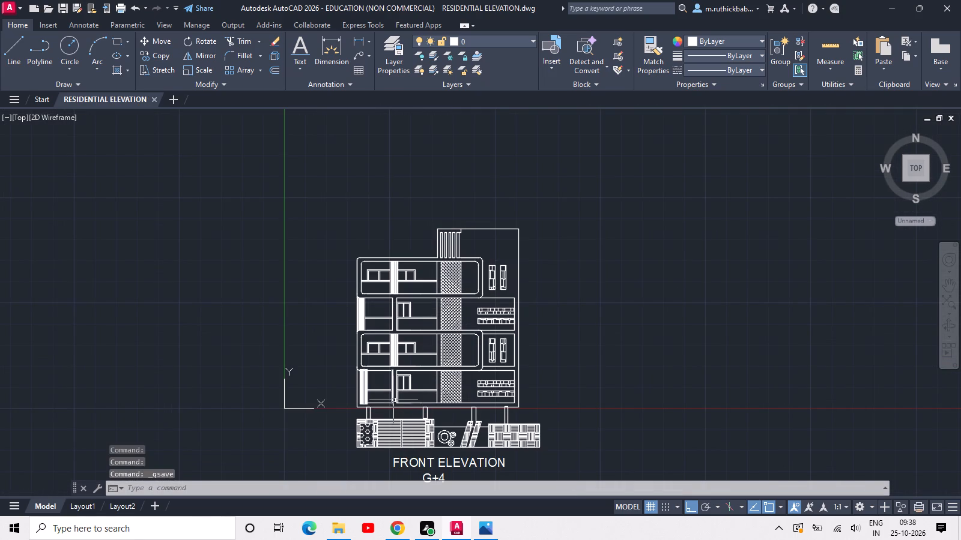
Set up a plot with the DWG To PDF.pc3 plotter and the ISO A4 (297.00 x 210.00 MM) paper size.
key("ctrl+p")
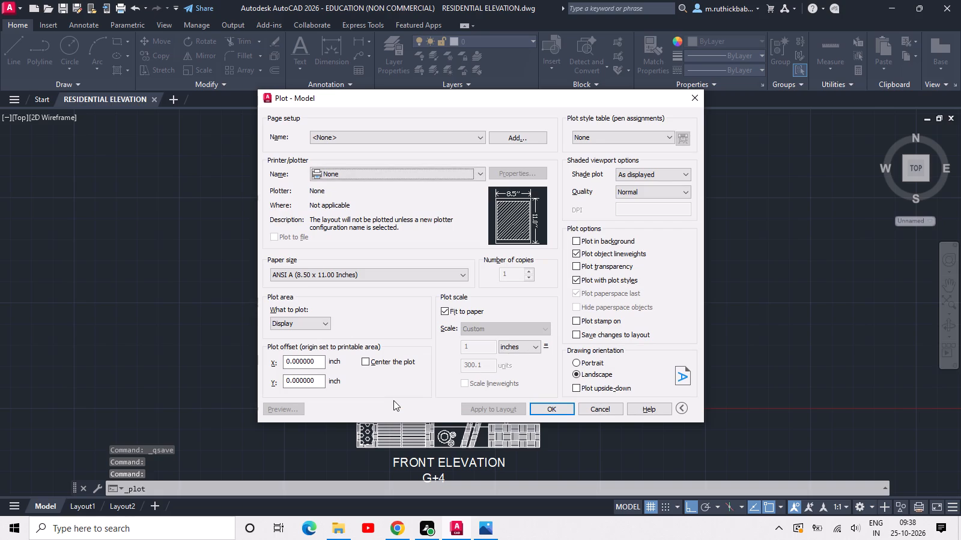
left_click(339, 174)
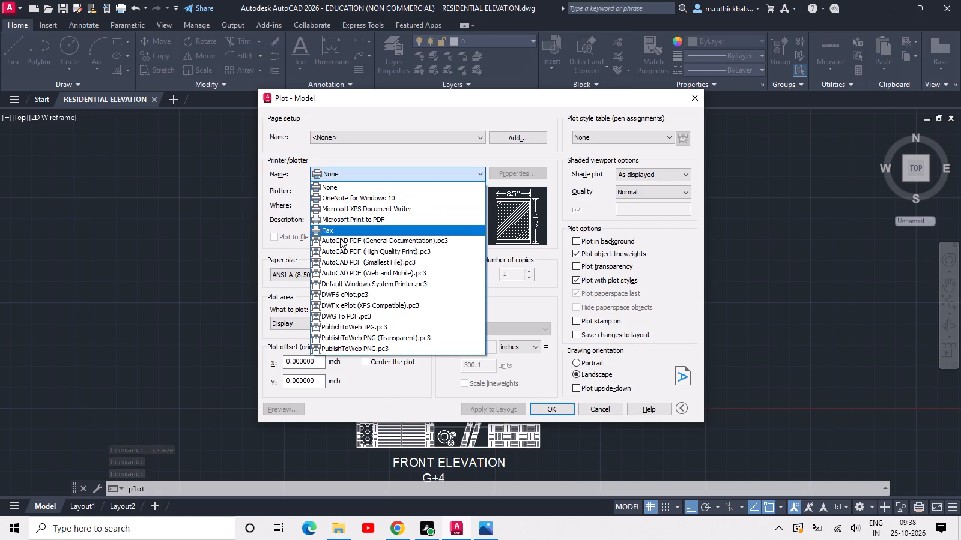
left_click(348, 314)
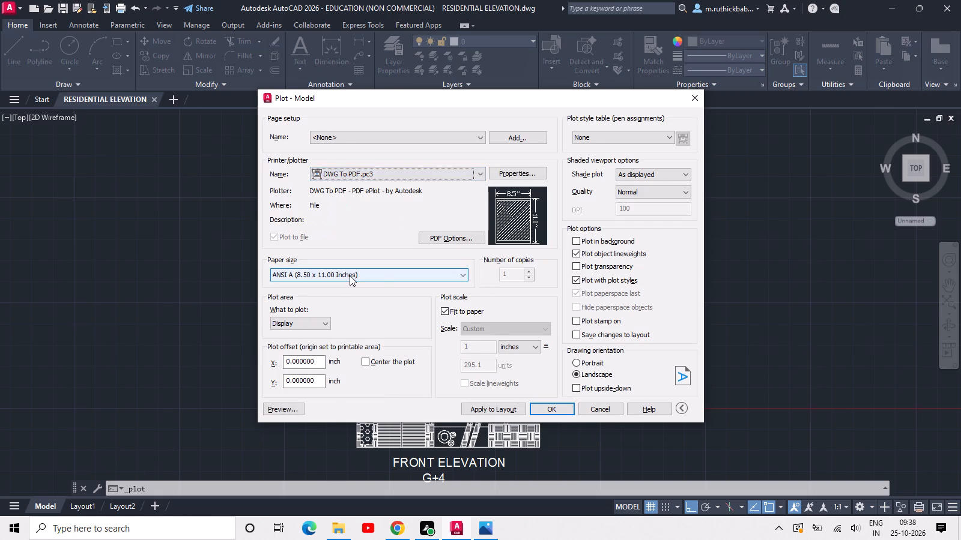
left_click(350, 275)
scroll(290, 395, "down", 8)
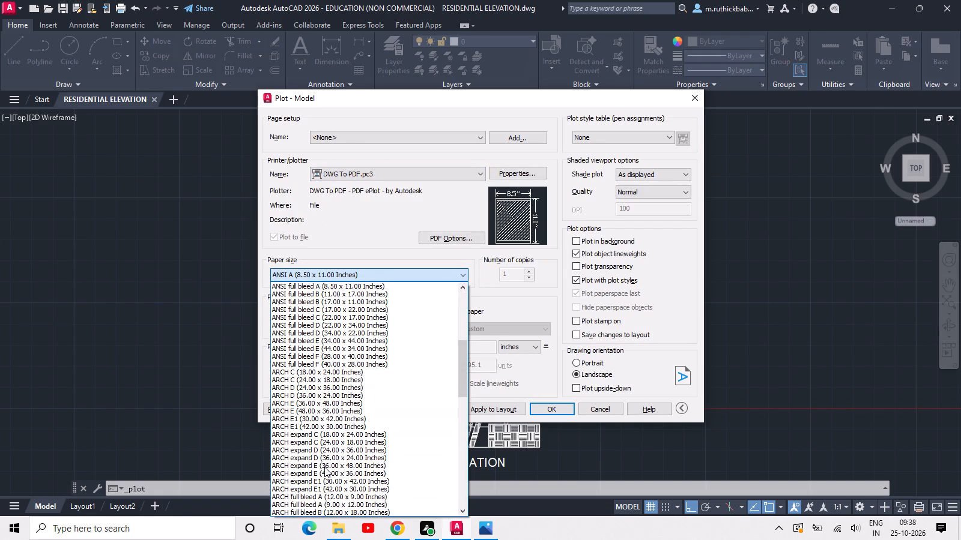
scroll(324, 467, "down", 11)
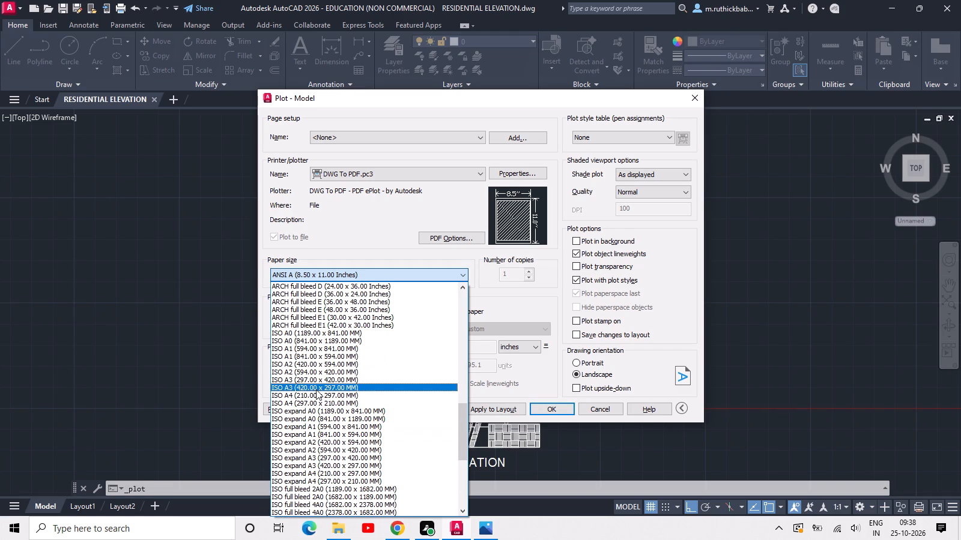
left_click(314, 406)
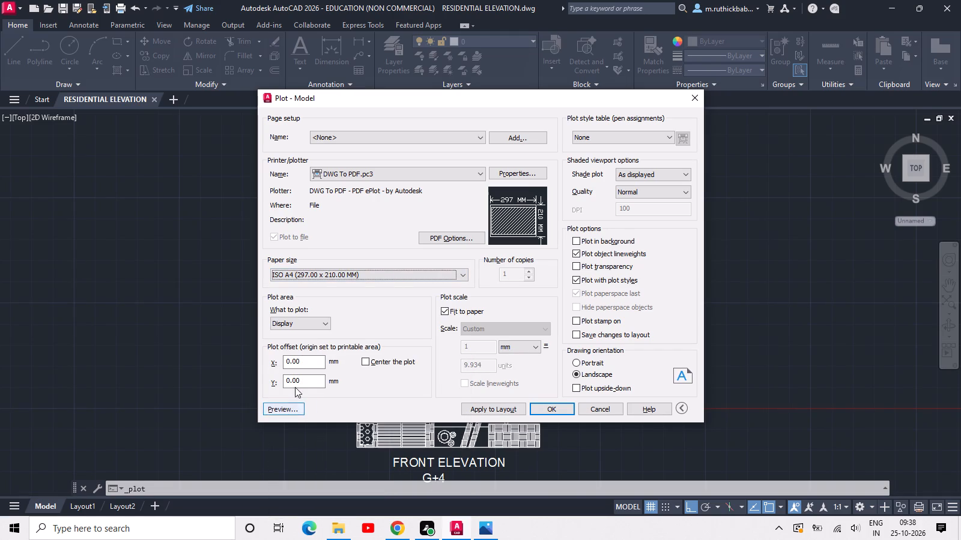
Set the plot area to a window enclosing the full elevation and its title, and center the plot.
left_click(296, 324)
left_click(296, 357)
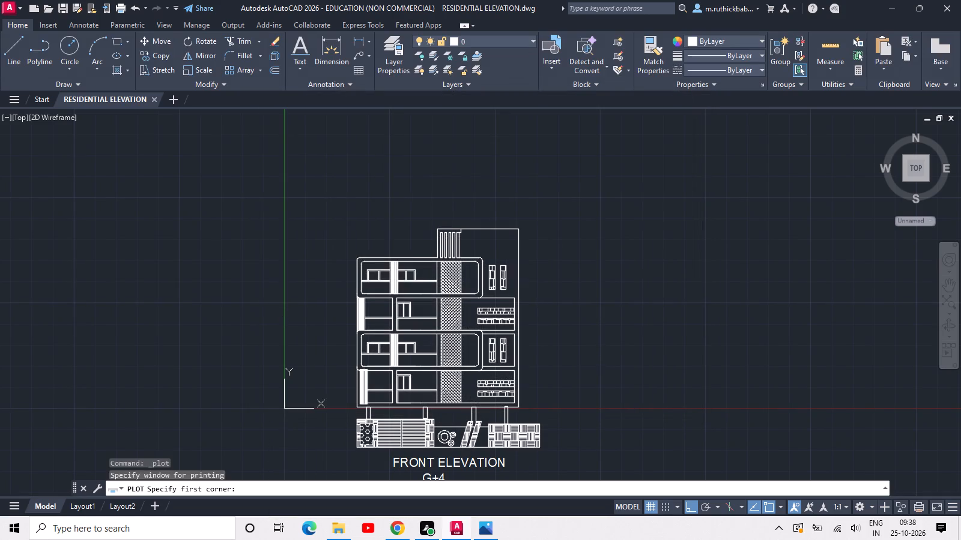
left_click(308, 196)
middle_click_drag(375, 436, 375, 368)
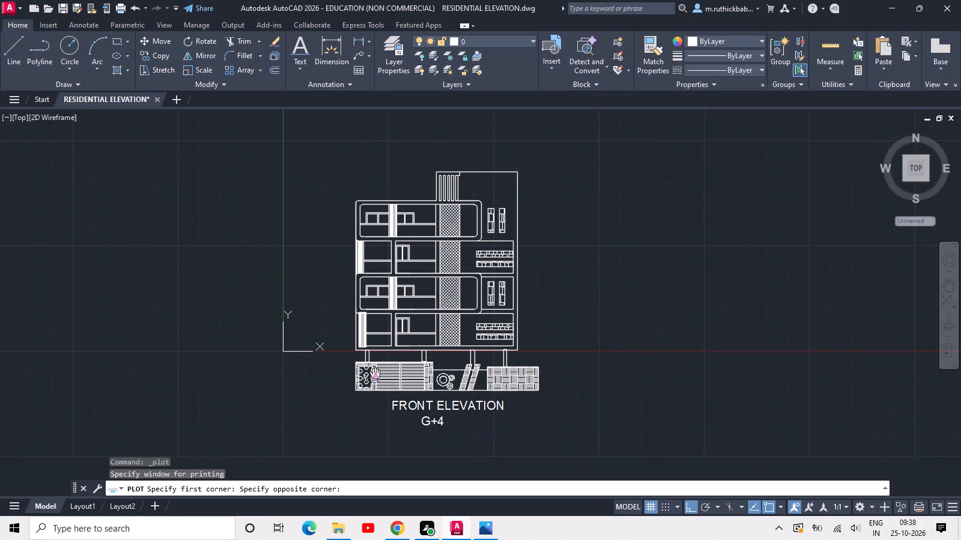
middle_click_drag(375, 368, 378, 355)
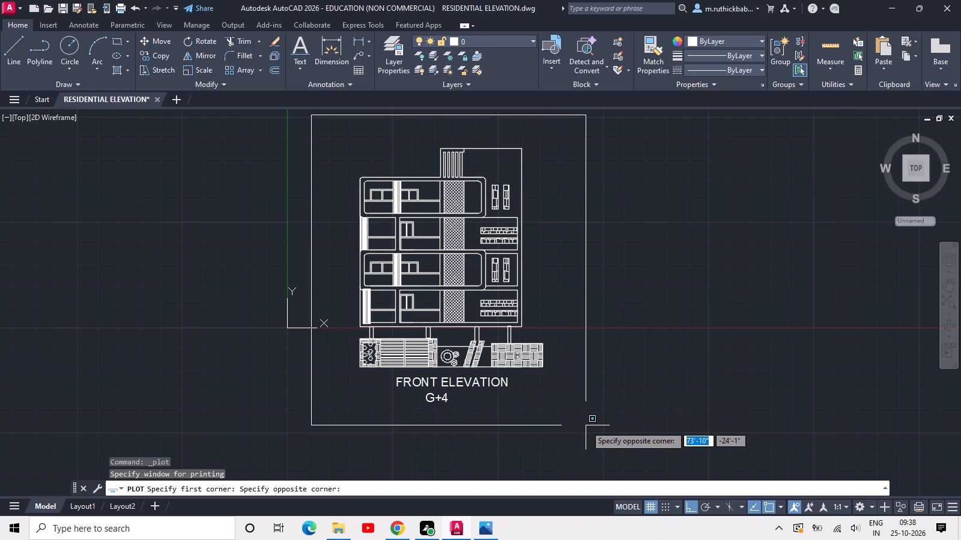
left_click(583, 419)
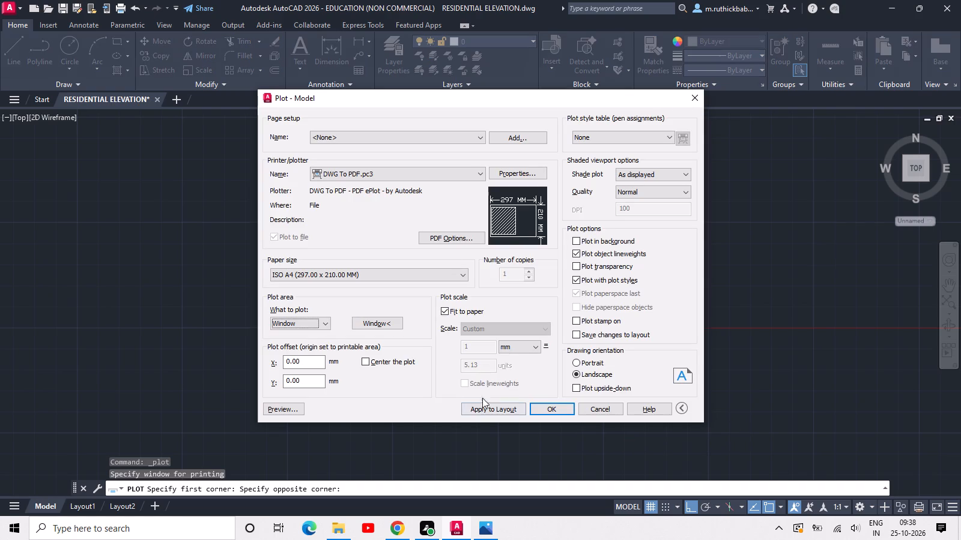
left_click(365, 359)
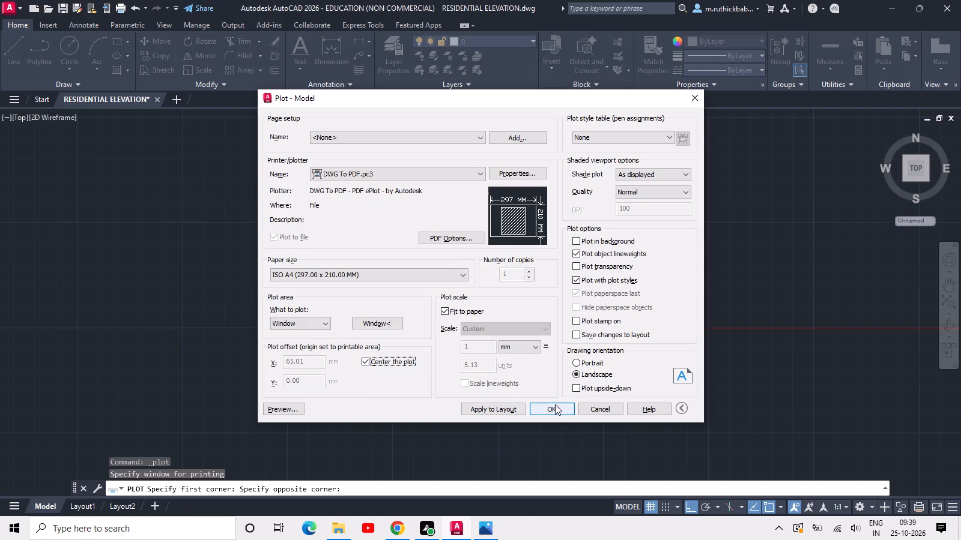
Plot the drawing to RESIDENTIAL ELEVATION-Model.pdf in the Documents folder.
left_click(554, 406)
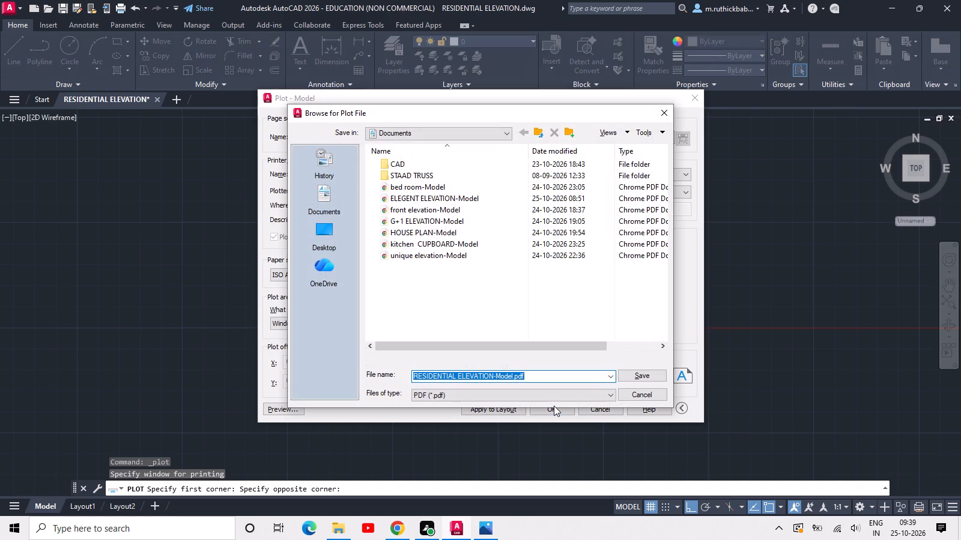
left_click(638, 376)
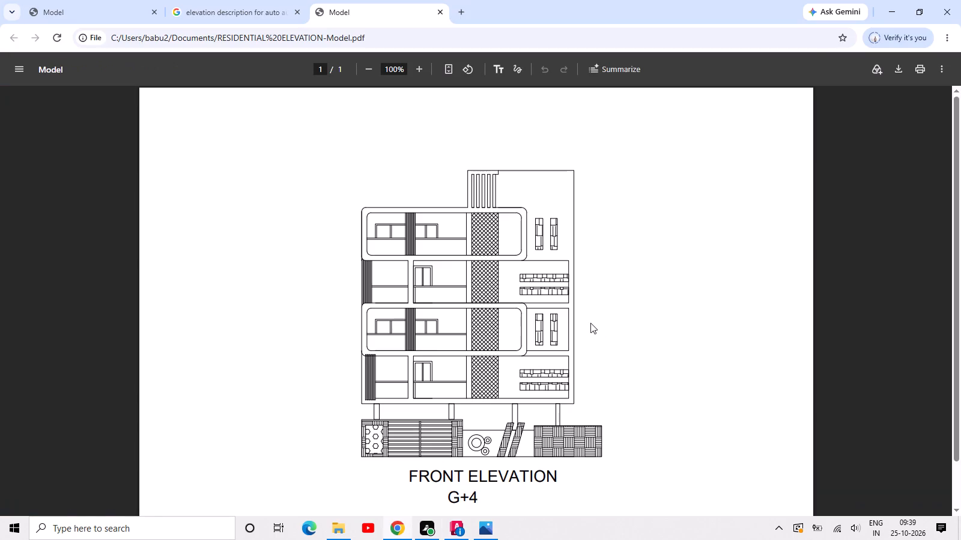
Review the plotted elevation page in the PDF, from the tower down to the title.
scroll(588, 316, "down", 4)
scroll(588, 316, "up", 2)
scroll(588, 316, "down", 2)
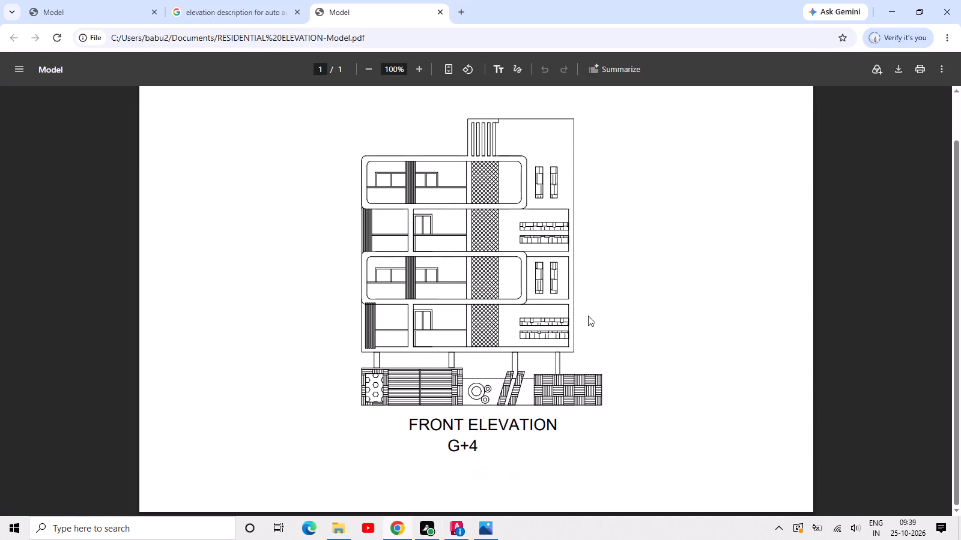